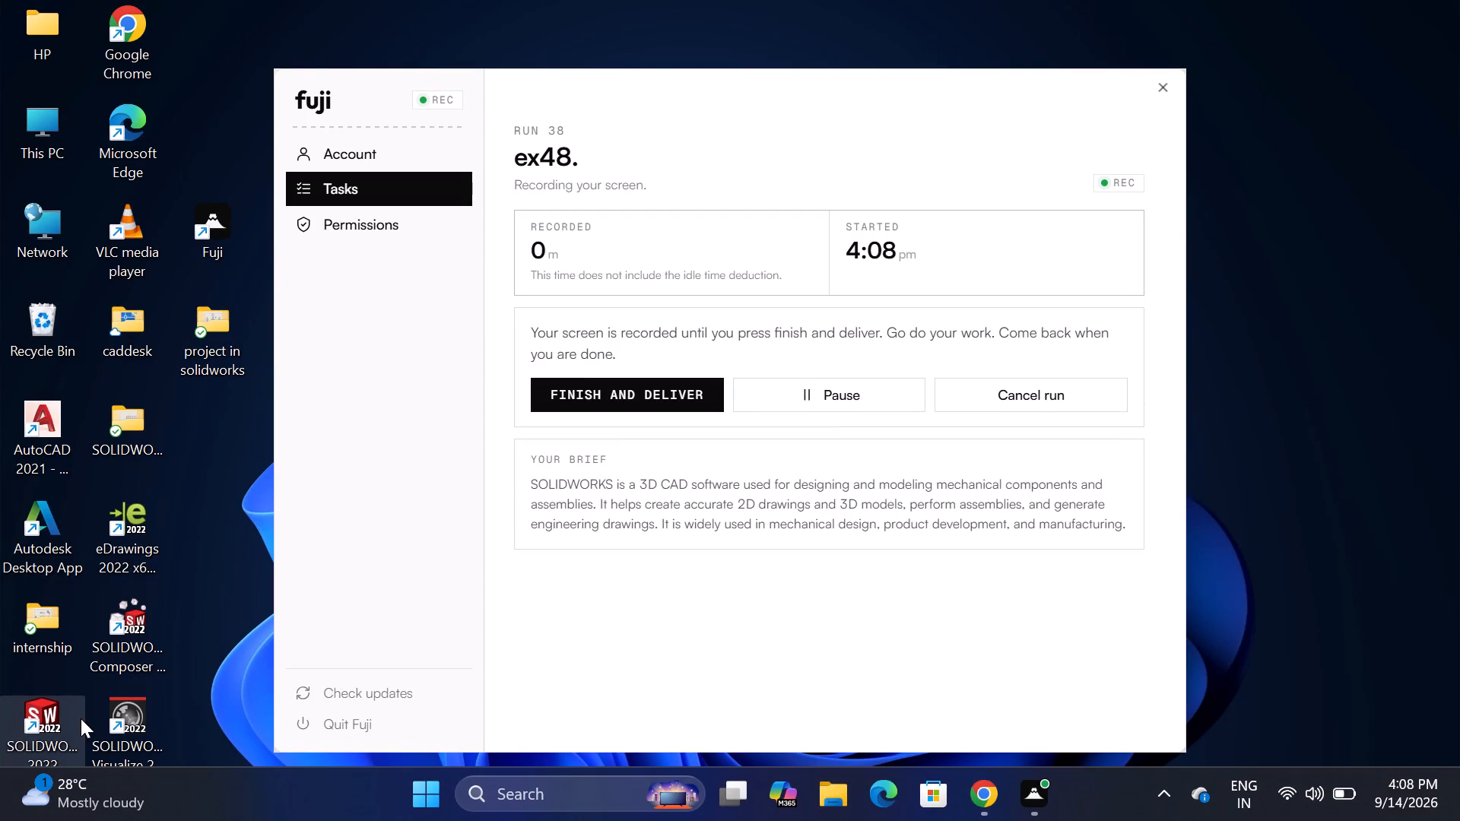
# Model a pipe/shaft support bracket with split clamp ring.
# Launch SOLIDWORKS and create a new part document.
pyautogui.doubleClick(21, 715)
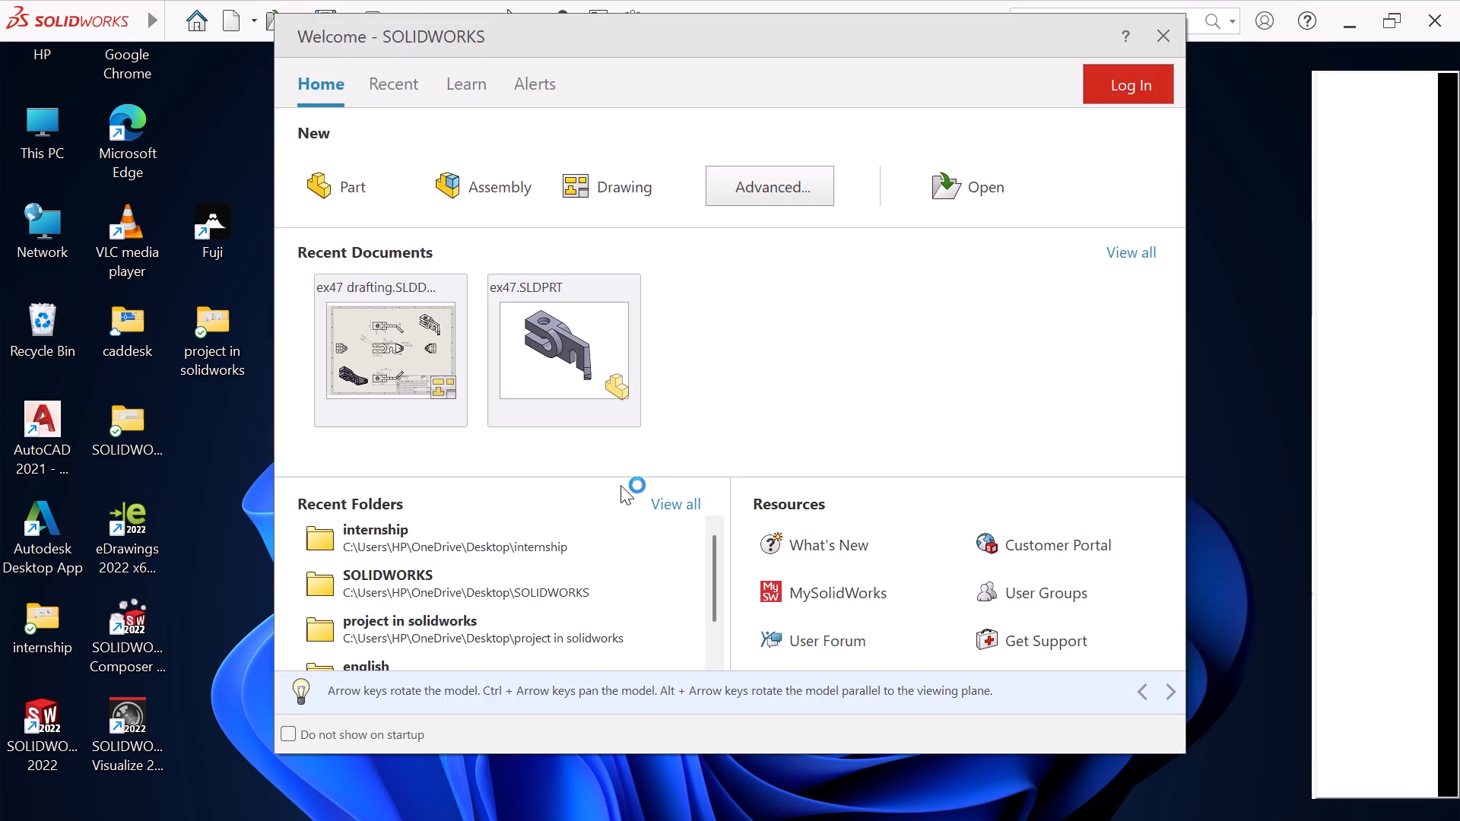
pyautogui.click(328, 170)
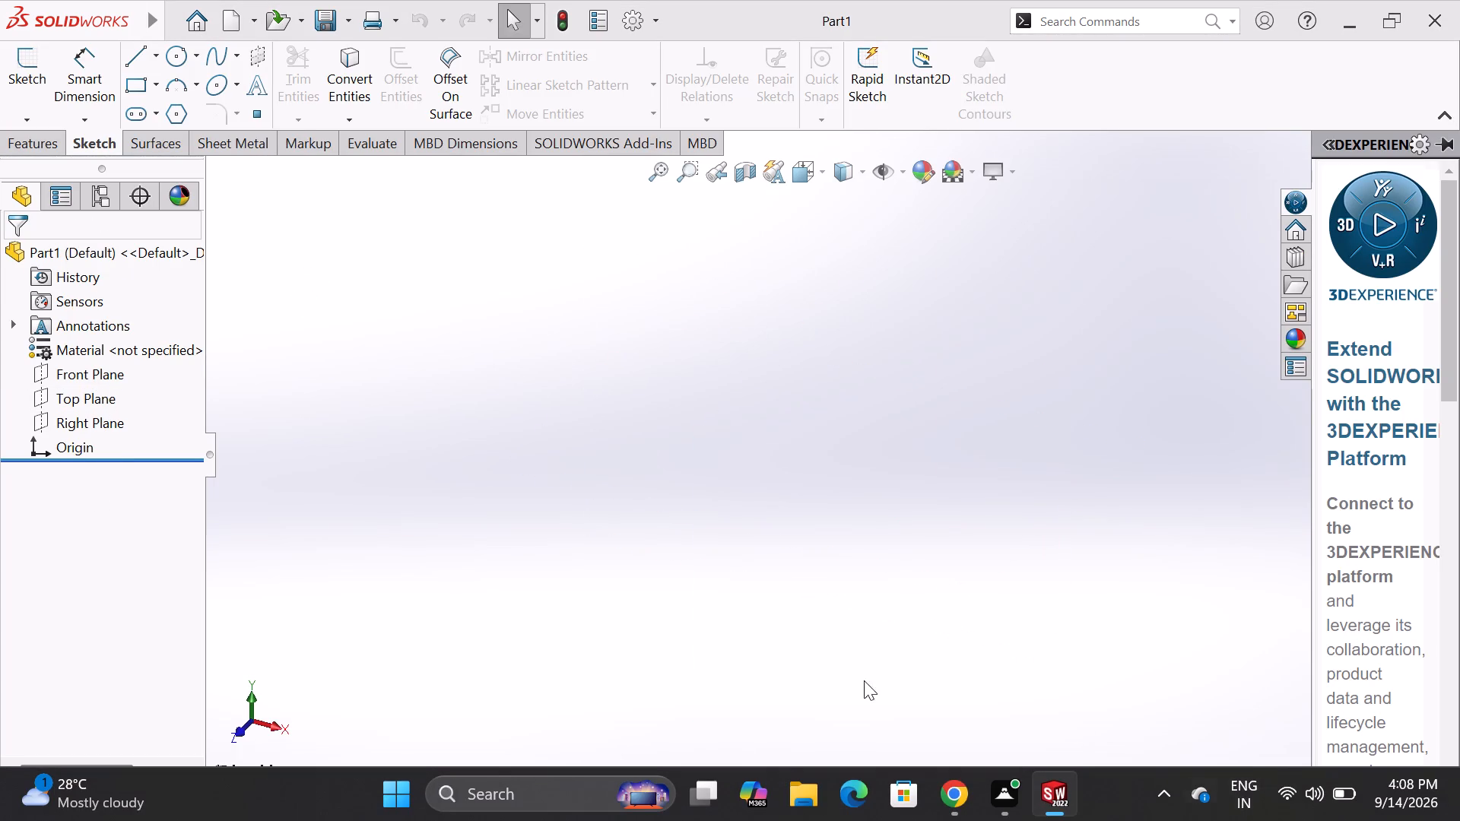
# On the Front Plane, sketch two concentric circles centred on the origin, with radii of about 42 mm and 31 mm.
pyautogui.click(90, 383)
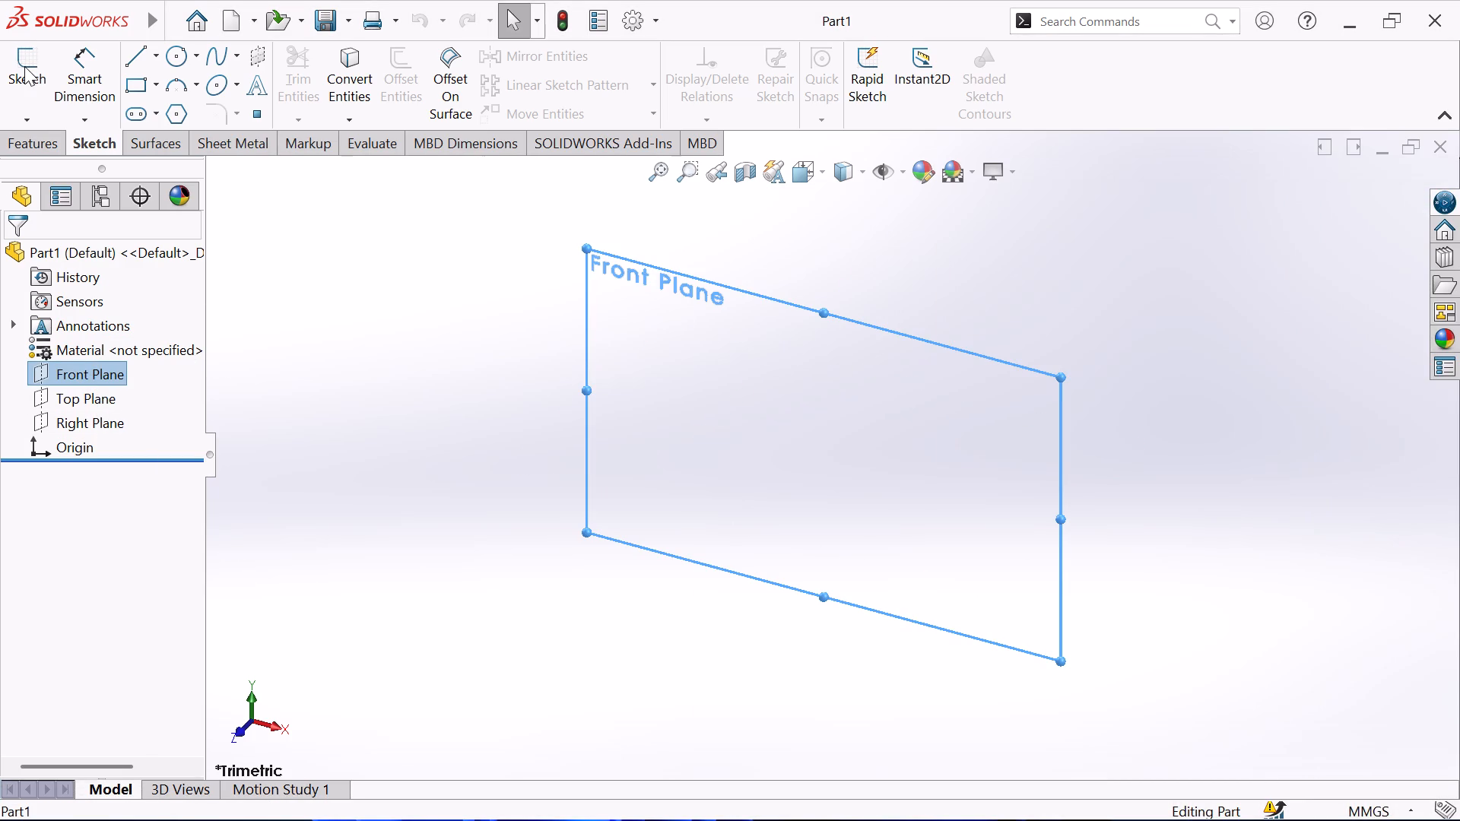
pyautogui.click(24, 66)
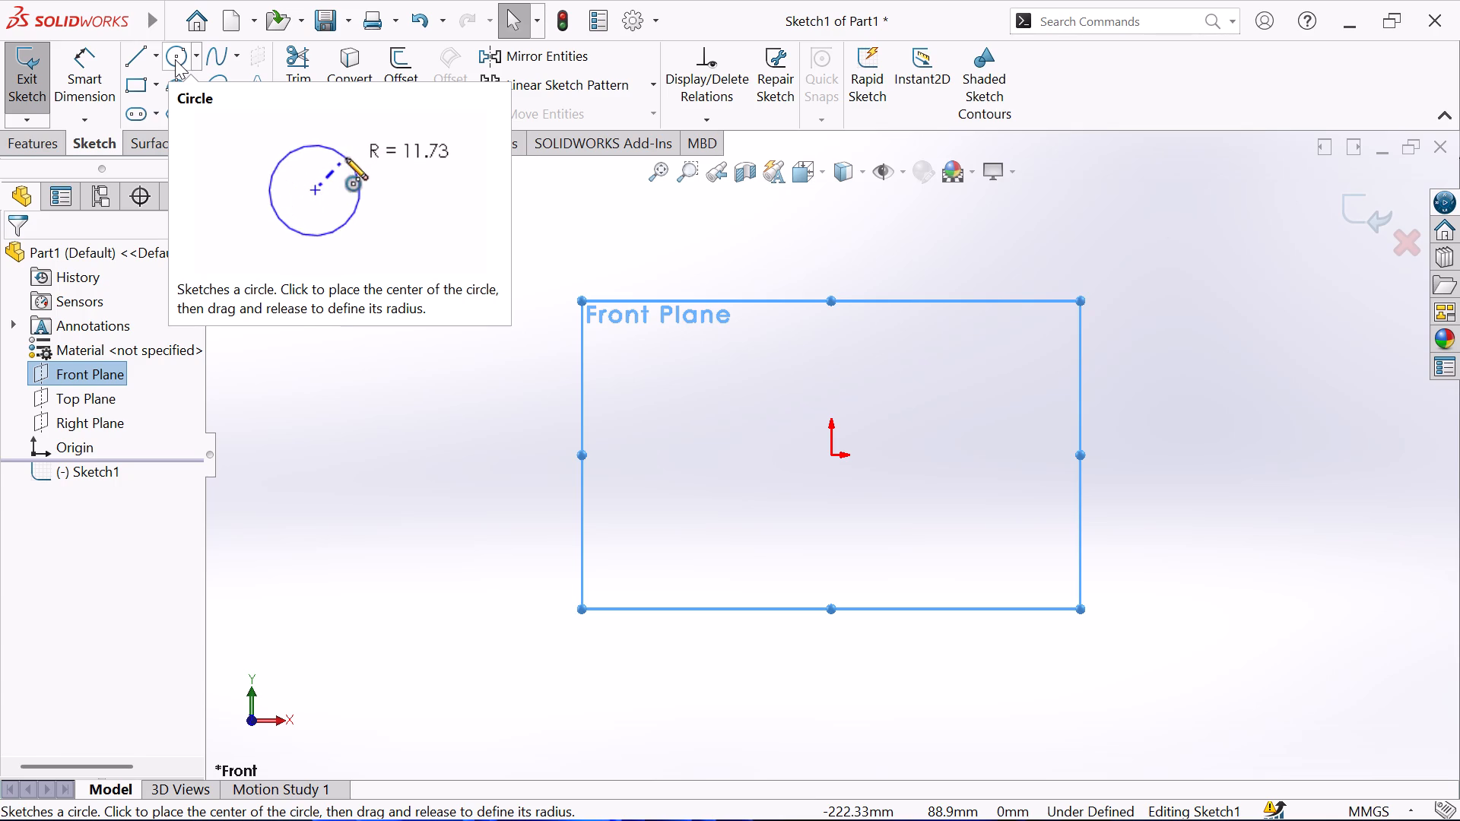
pyautogui.click(175, 59)
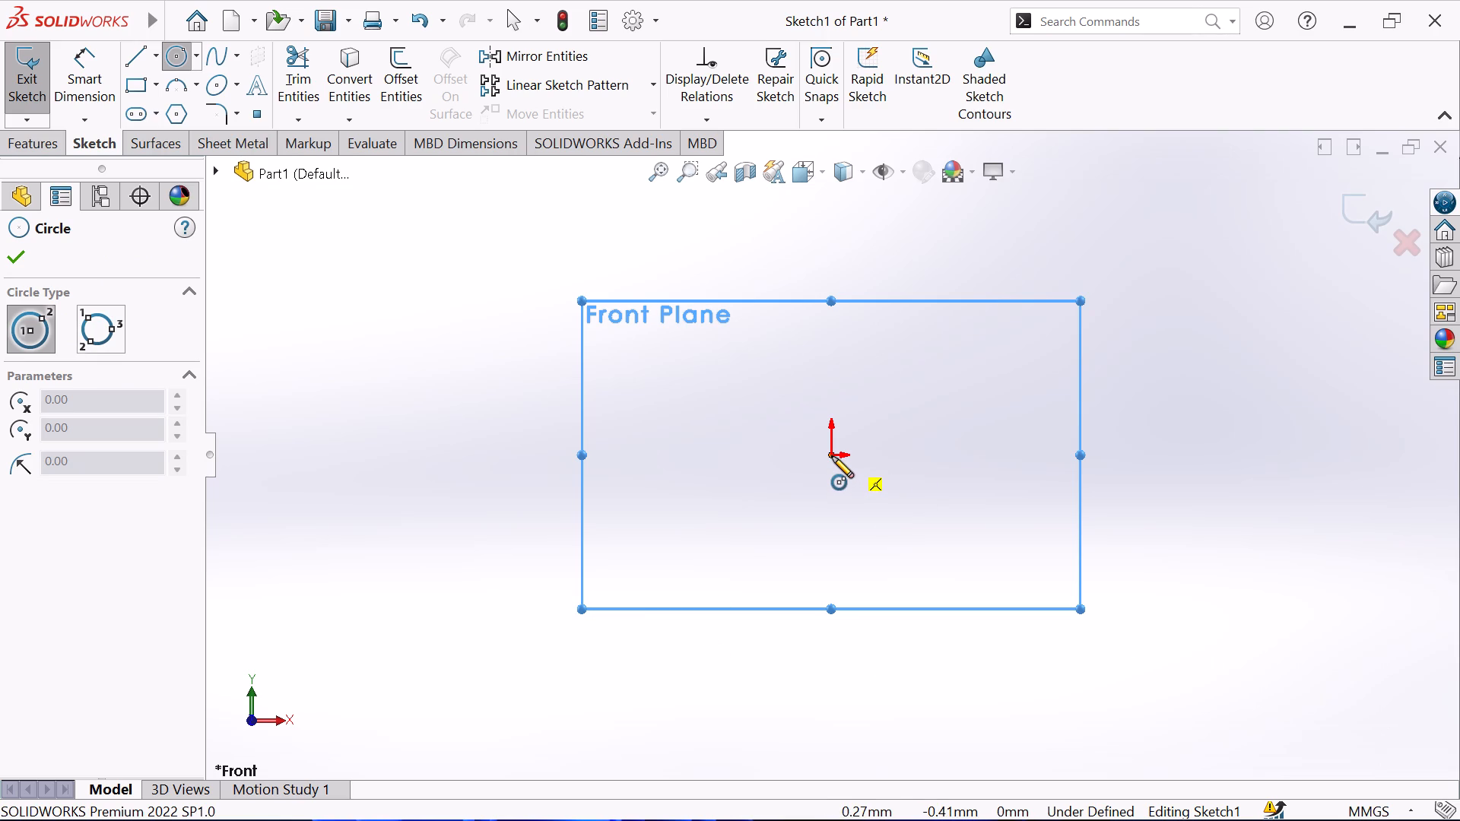
pyautogui.click(832, 456)
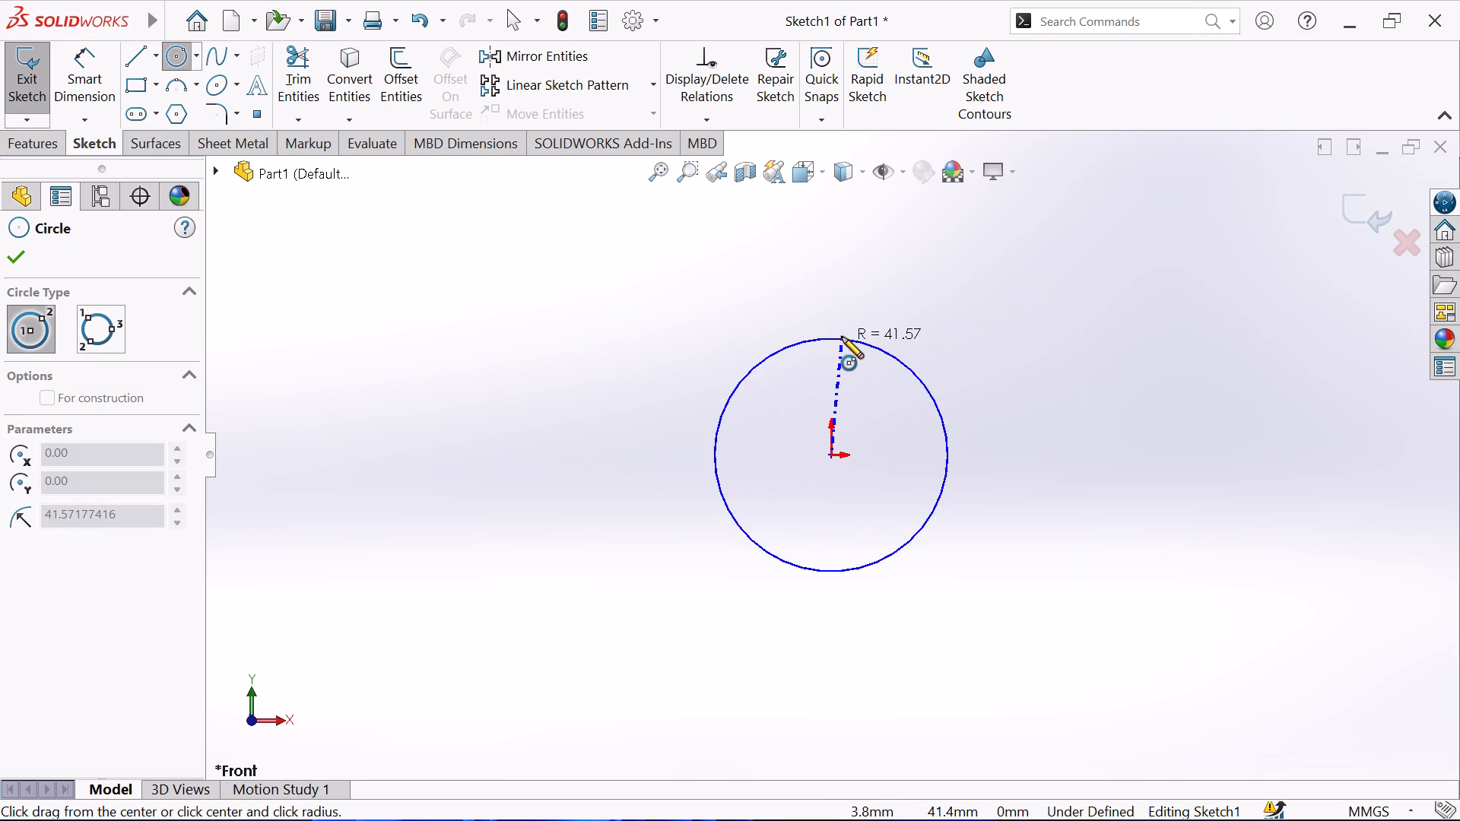
pyautogui.click(842, 337)
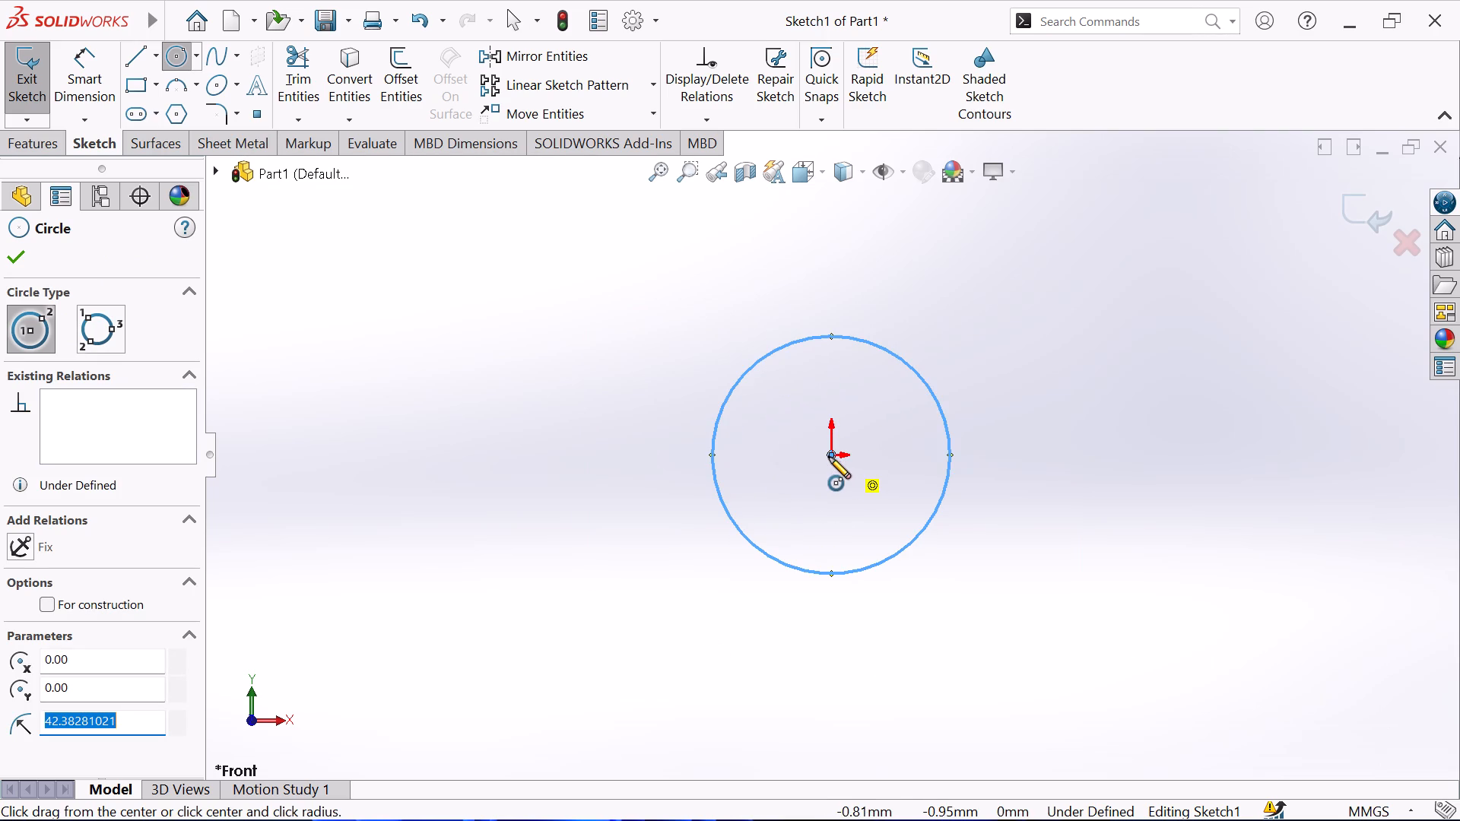
pyautogui.click(829, 454)
pyautogui.click(843, 369)
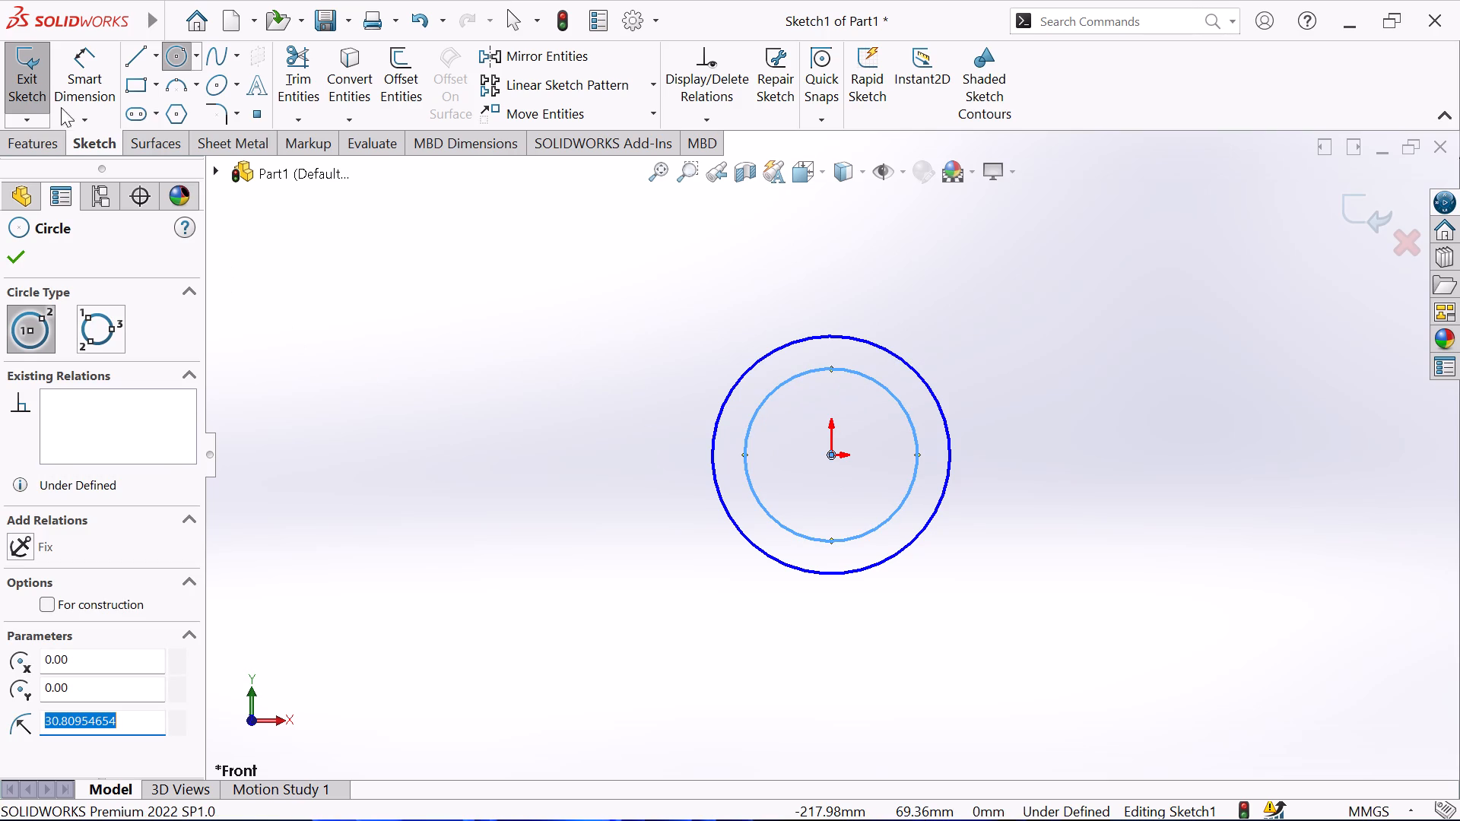
# Dimension the inner circle to a 12 mm diameter and the outer circle to a 28 mm diameter.
pyautogui.click(72, 65)
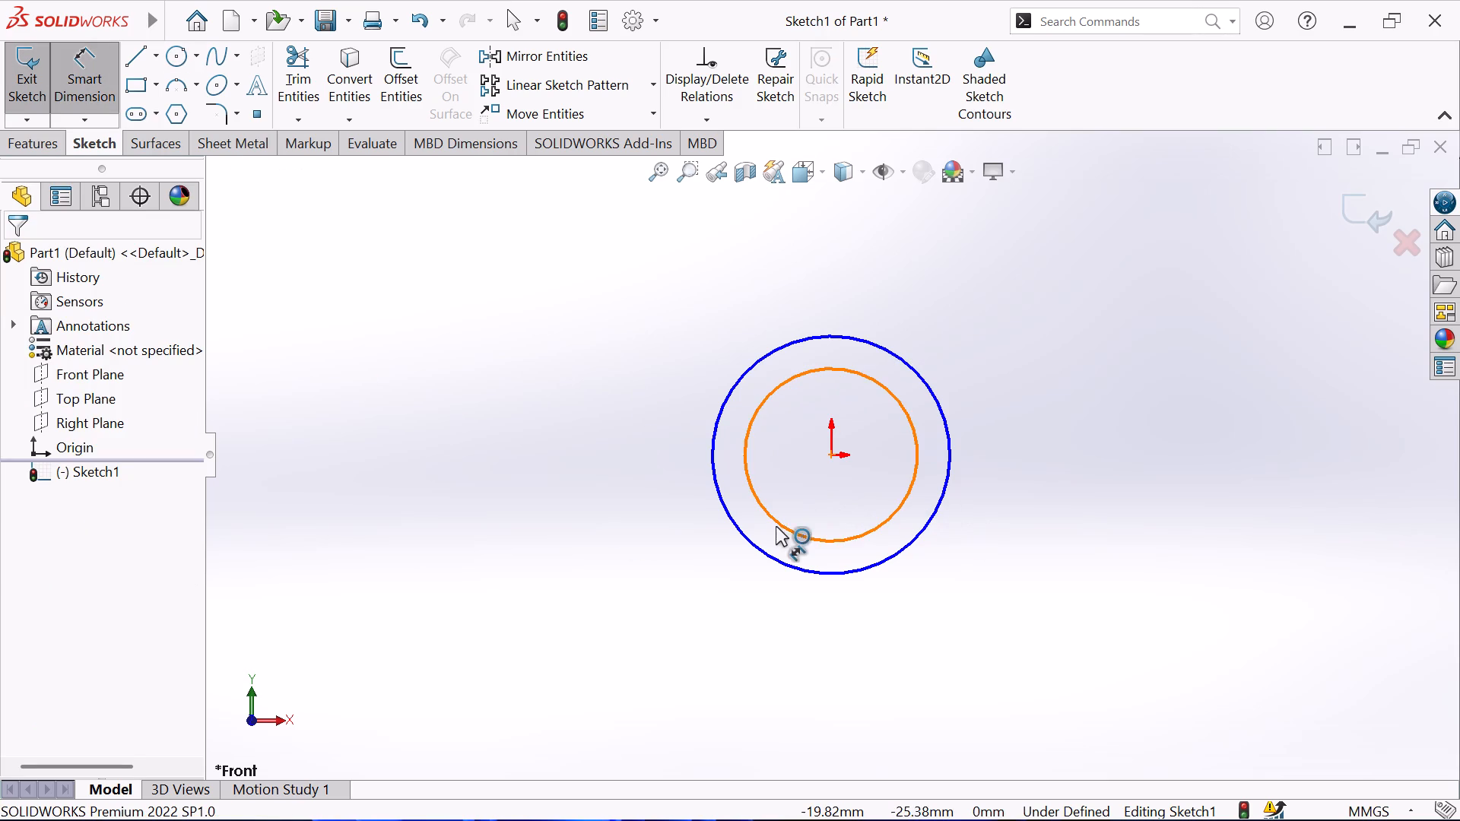
pyautogui.click(776, 522)
pyautogui.click(625, 462)
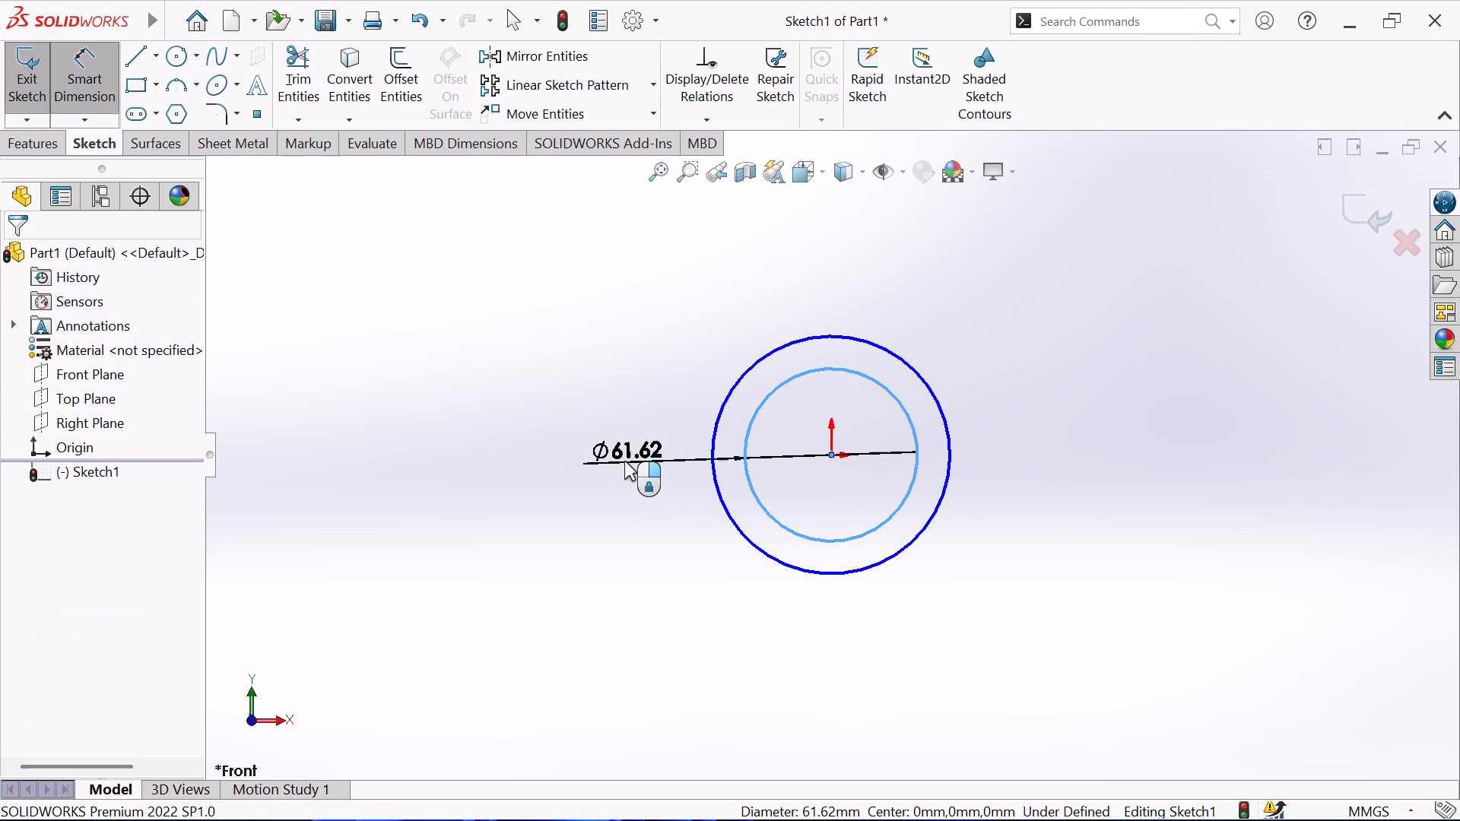
pyautogui.write('12')
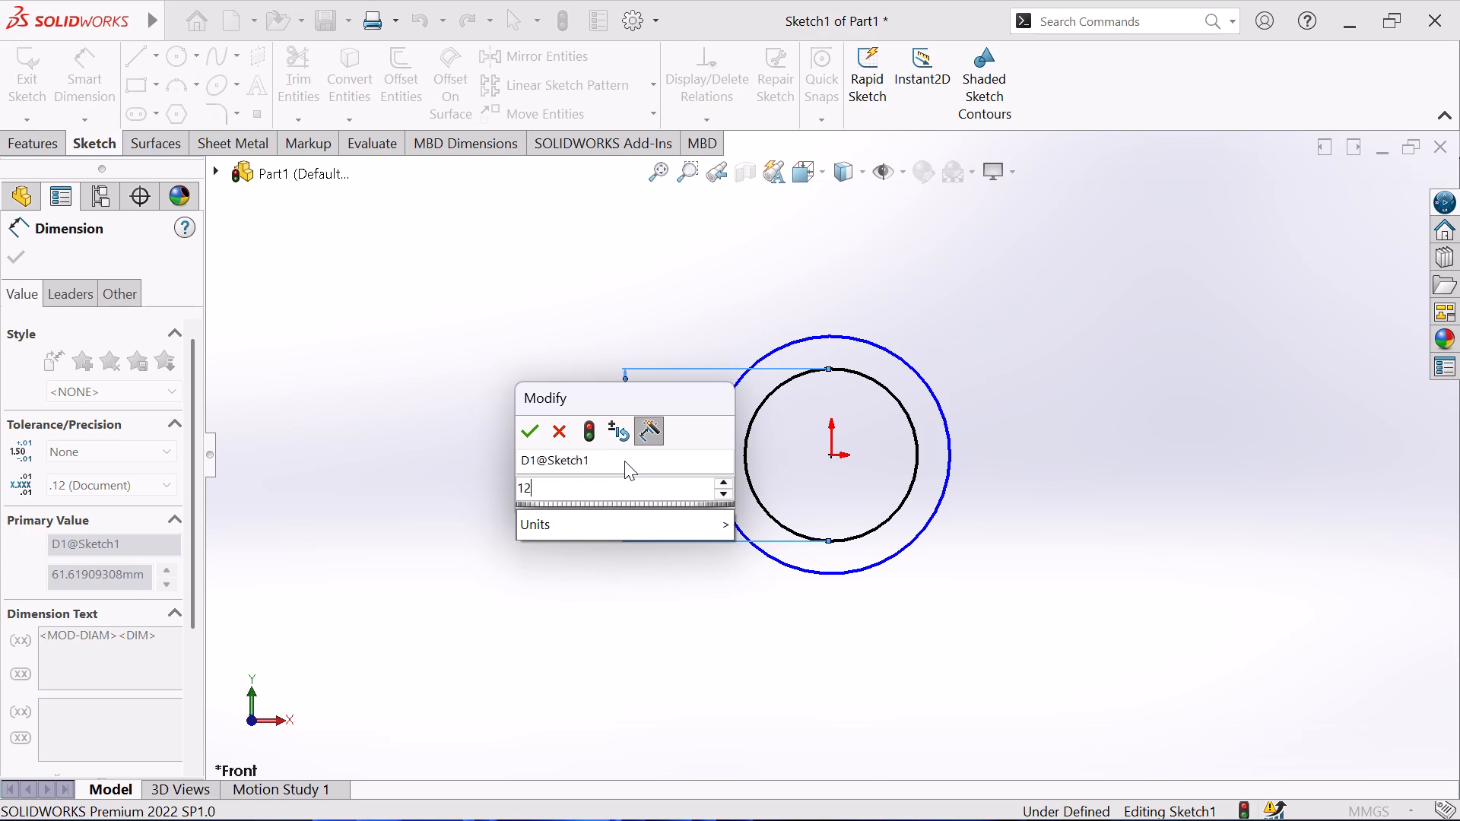
pyautogui.press('Return')
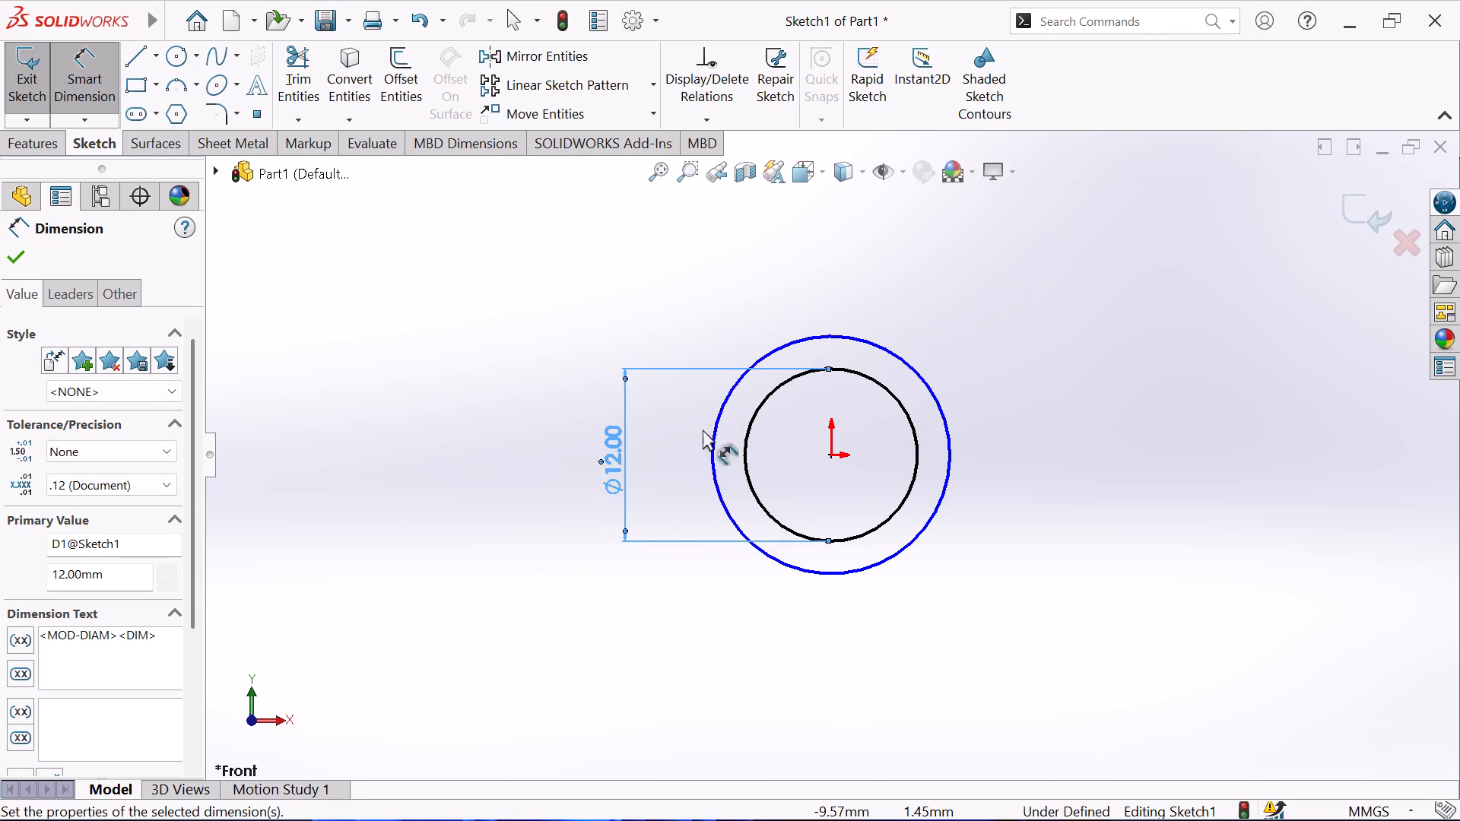
pyautogui.click(715, 420)
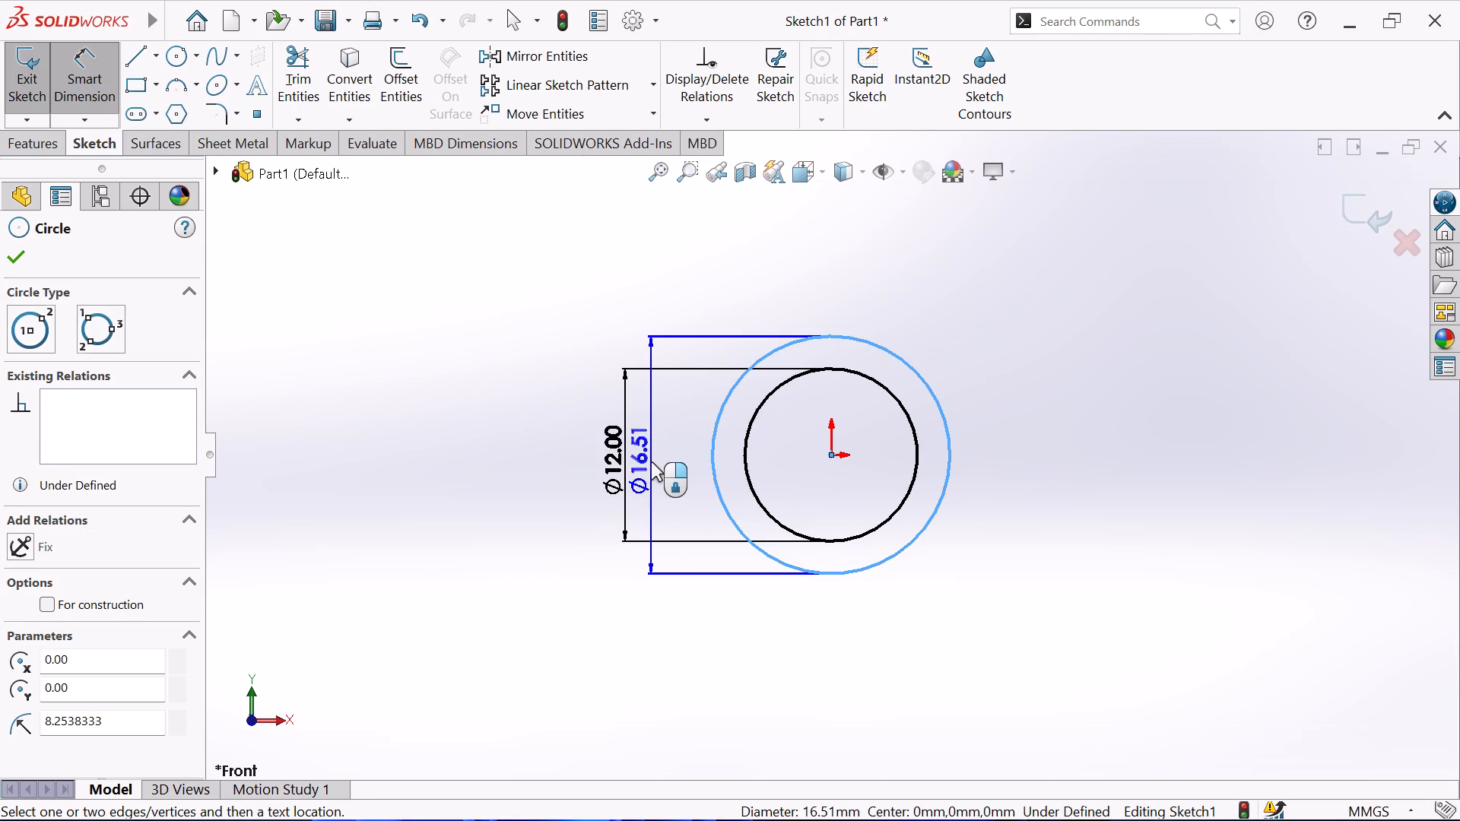
pyautogui.click(651, 461)
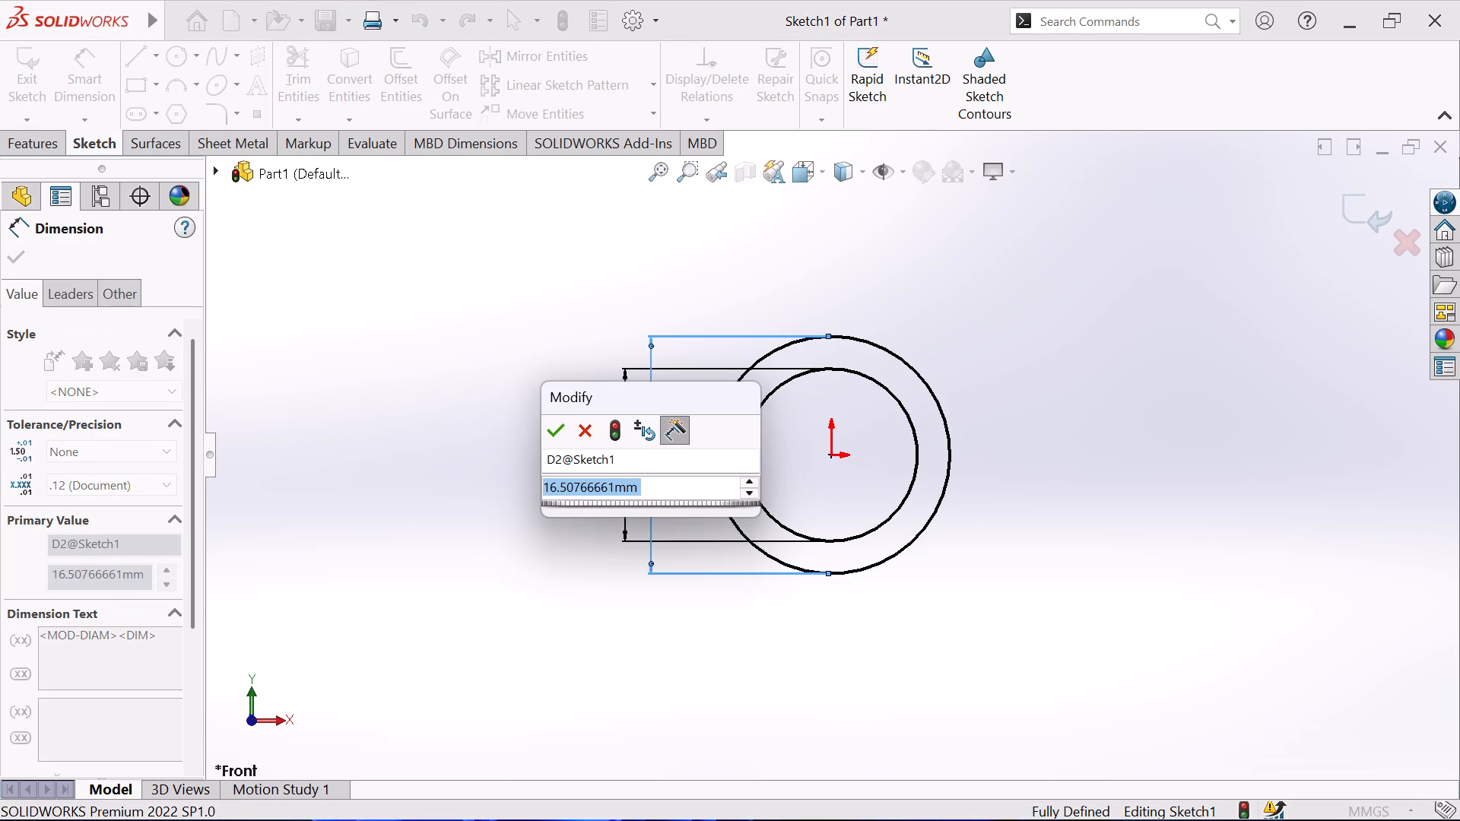
pyautogui.press('2')
pyautogui.press('8')
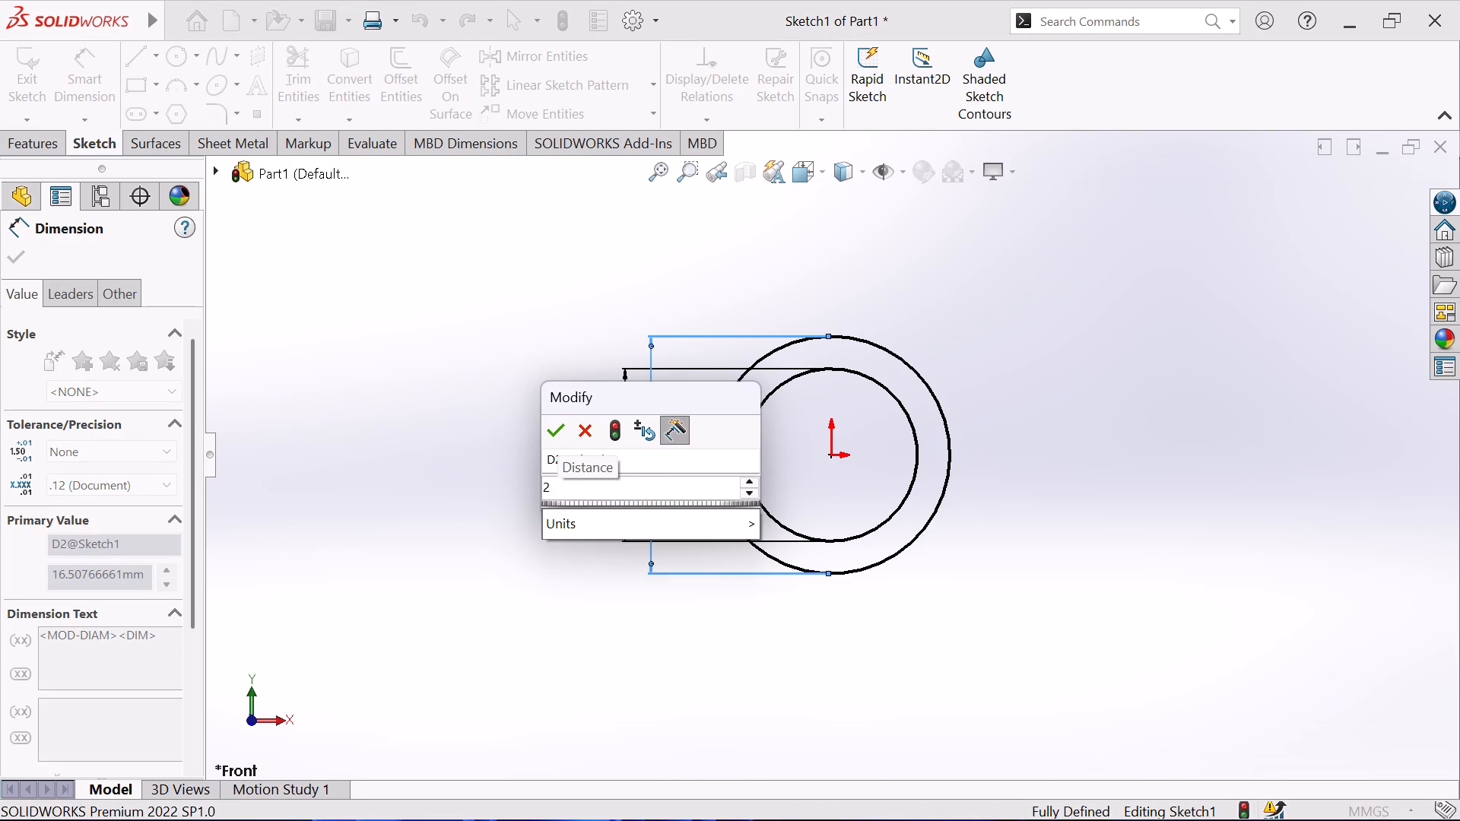
pyautogui.press('Return')
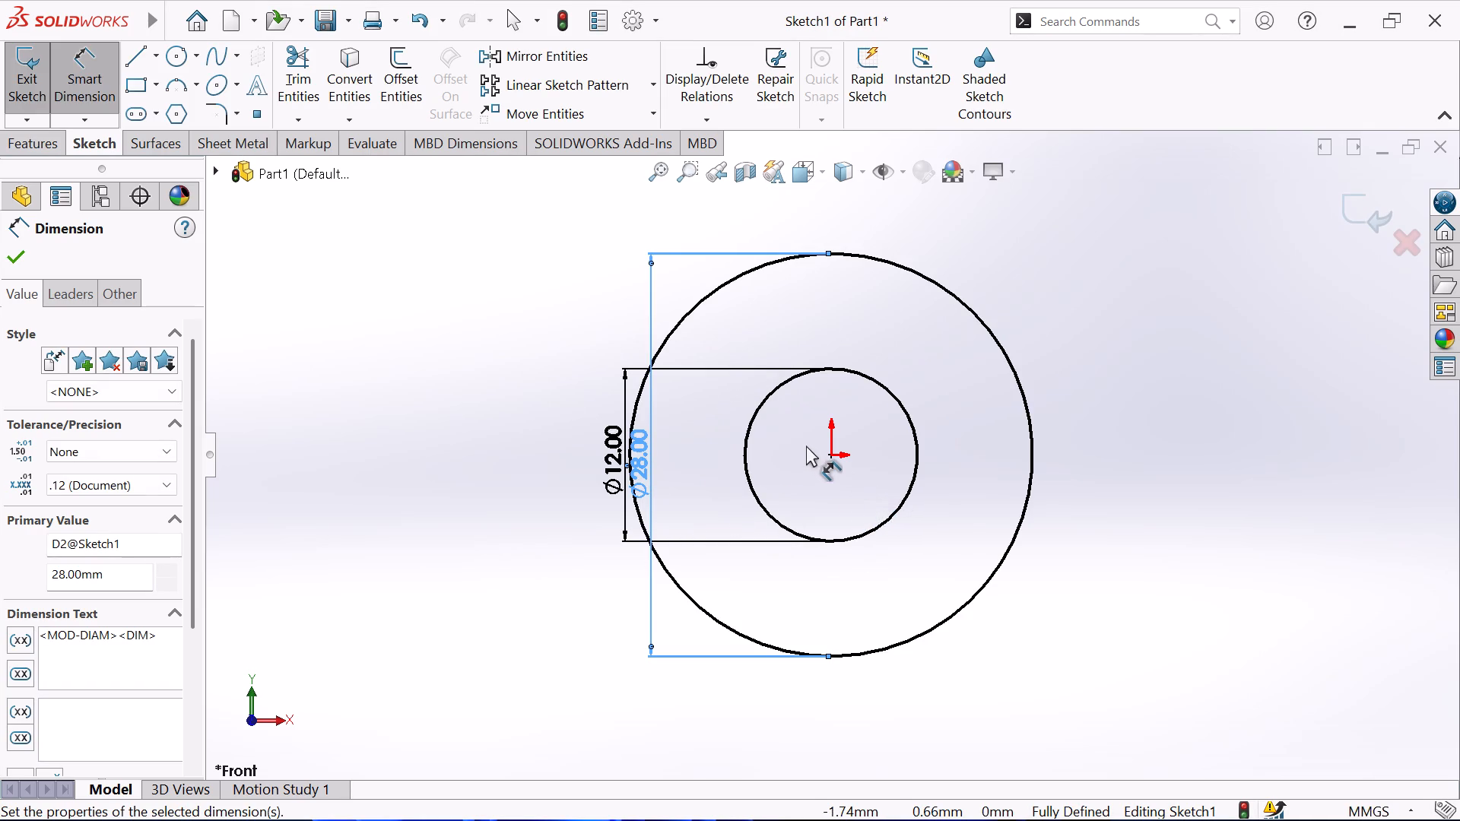
pyautogui.scroll(1, 806, 445)
pyautogui.rightClick(466, 368)
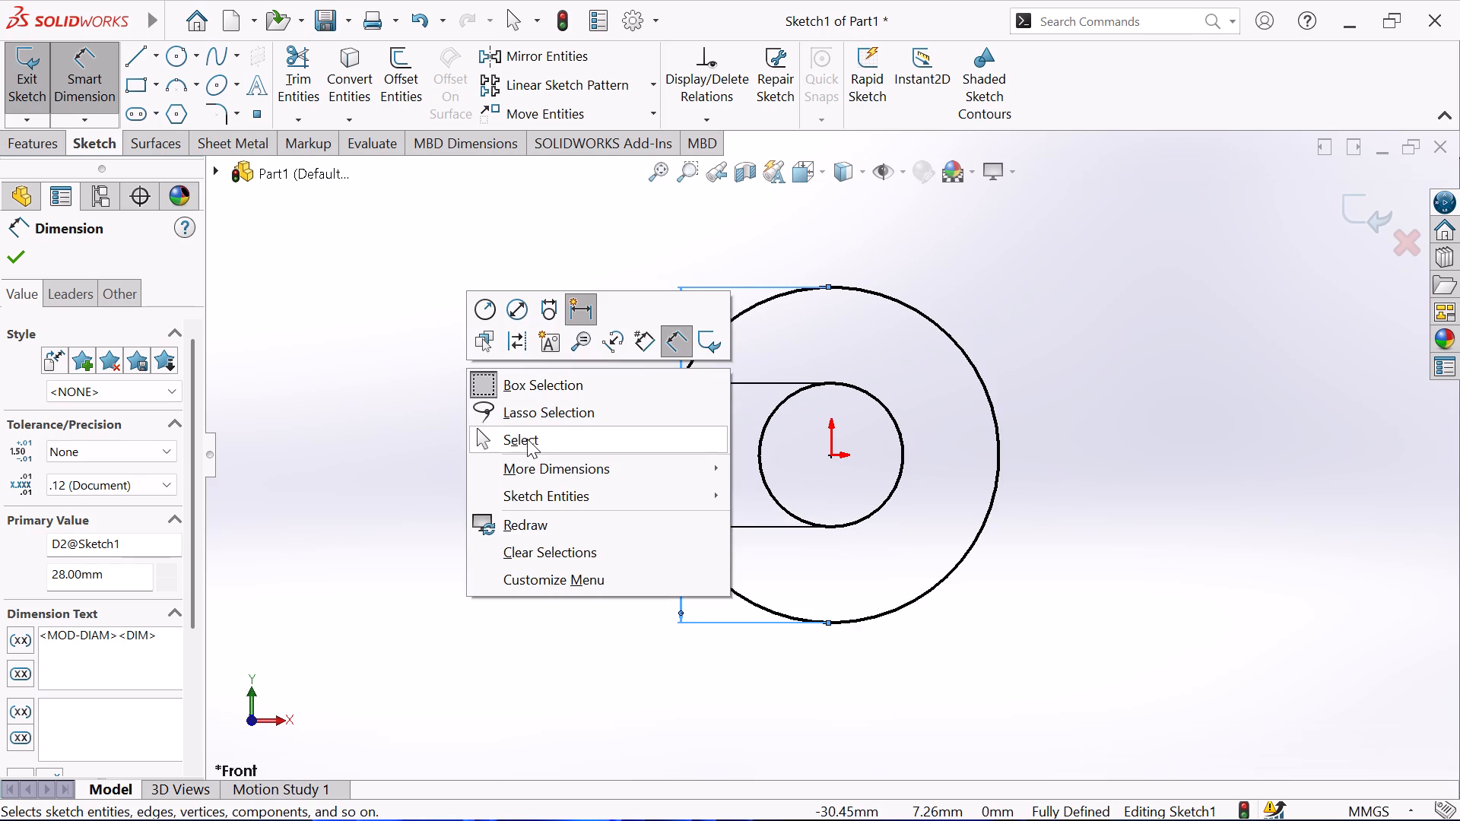
pyautogui.click(527, 438)
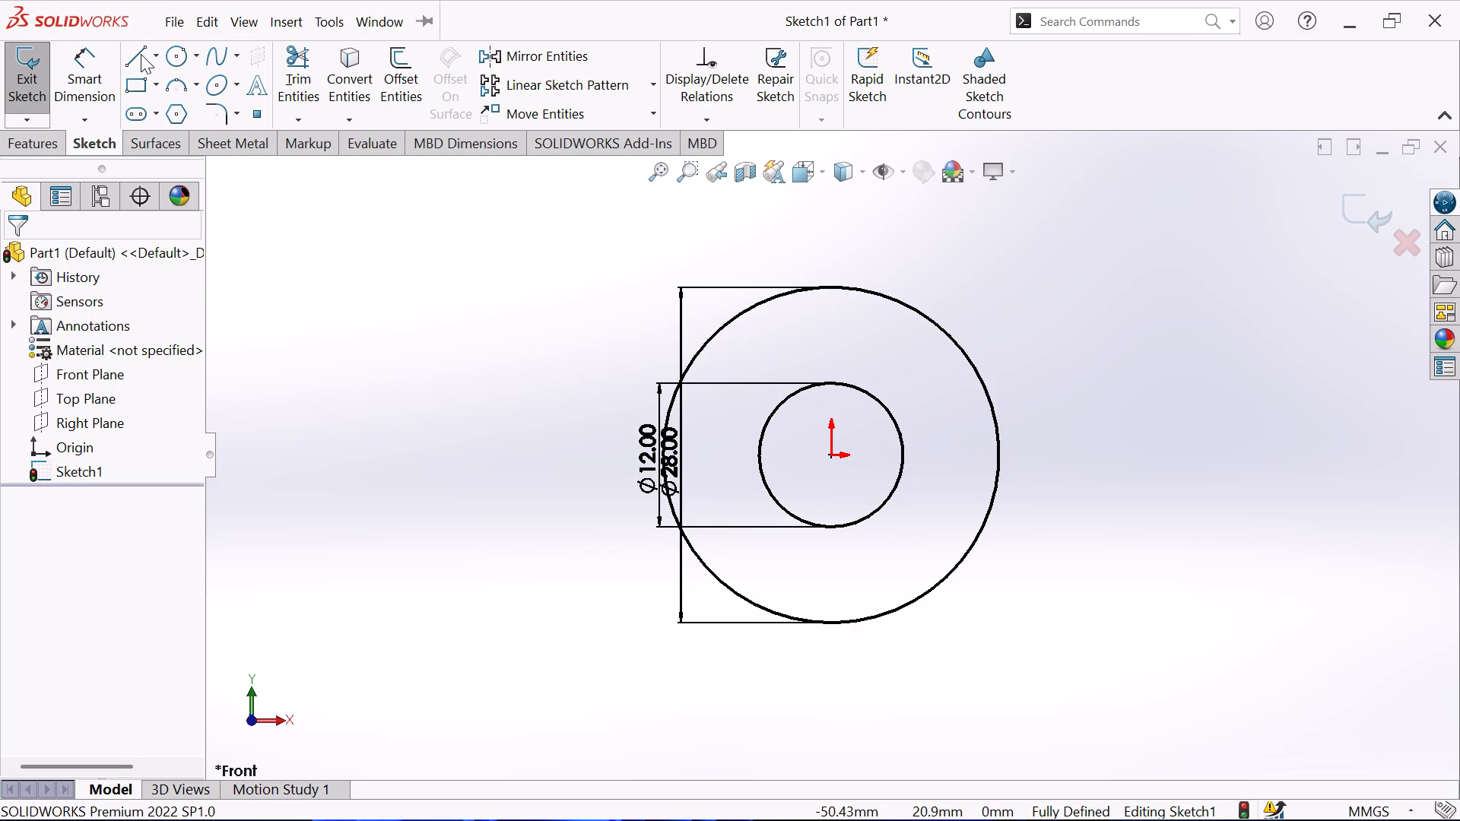
# Sketch a three-line U below the outer circle, joining its two side points with verticals about 24.2 mm long and a horizontal base.
pyautogui.click(141, 54)
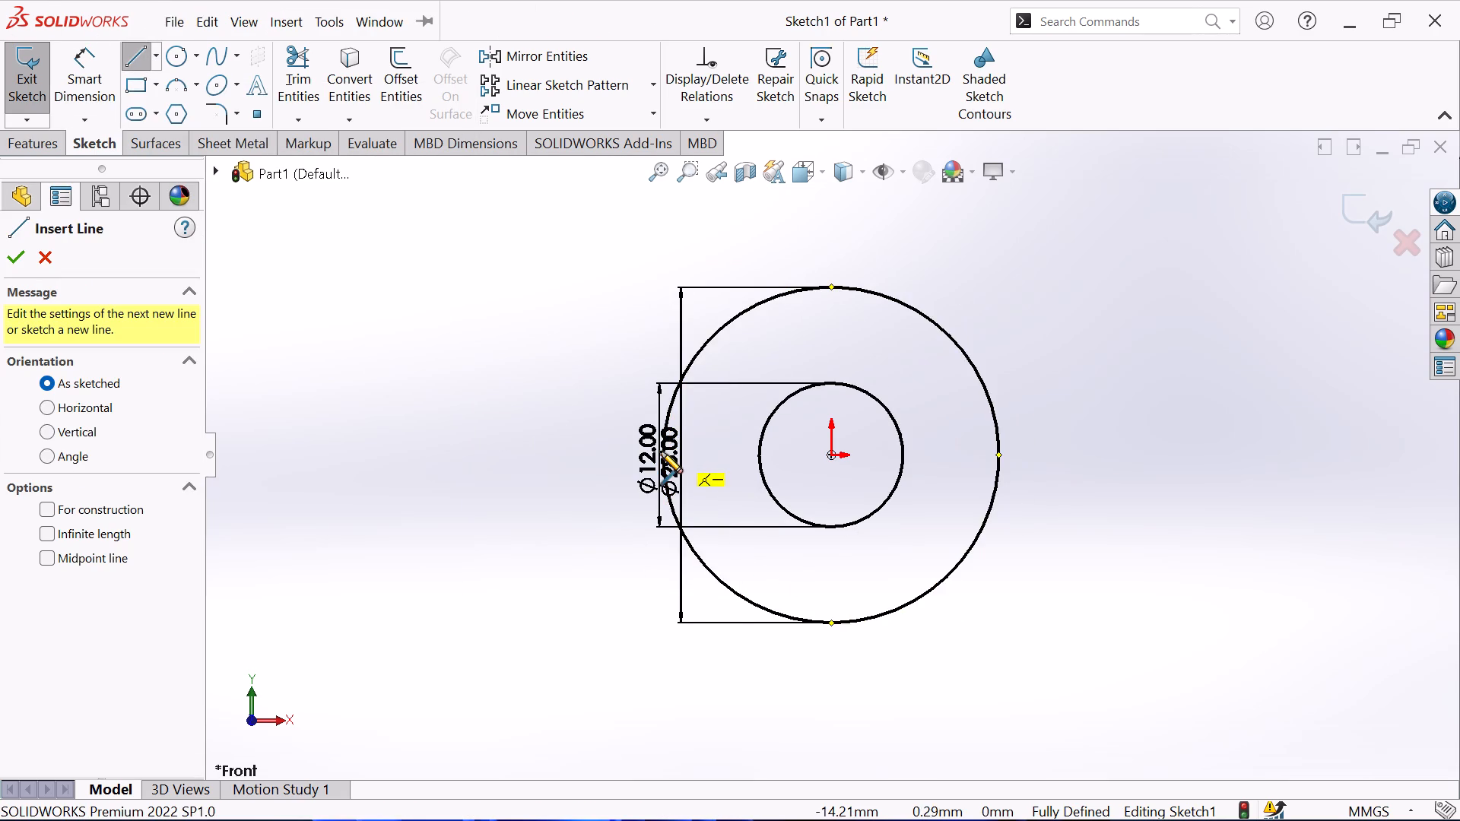
pyautogui.click(663, 454)
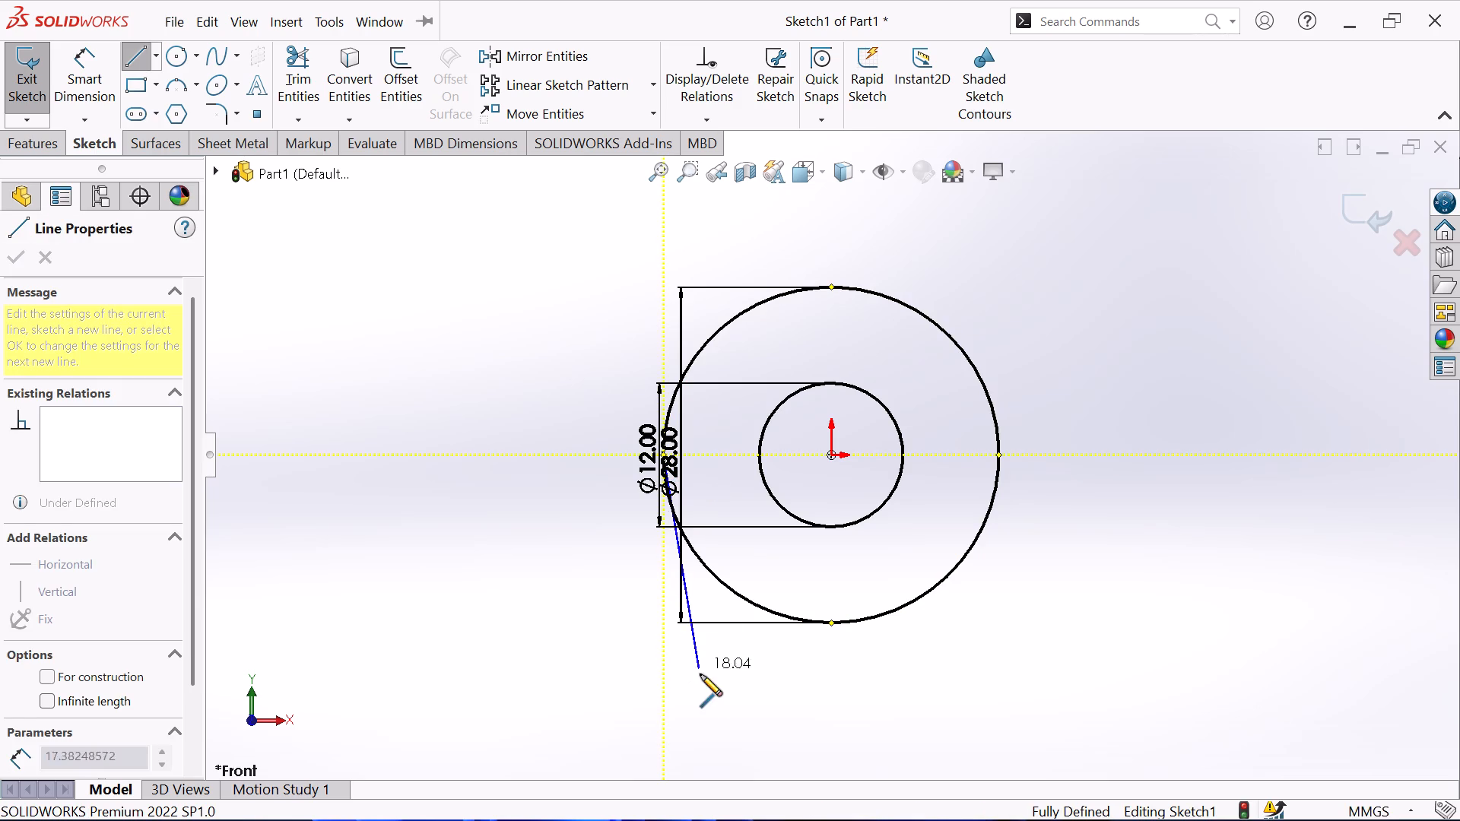
pyautogui.click(662, 745)
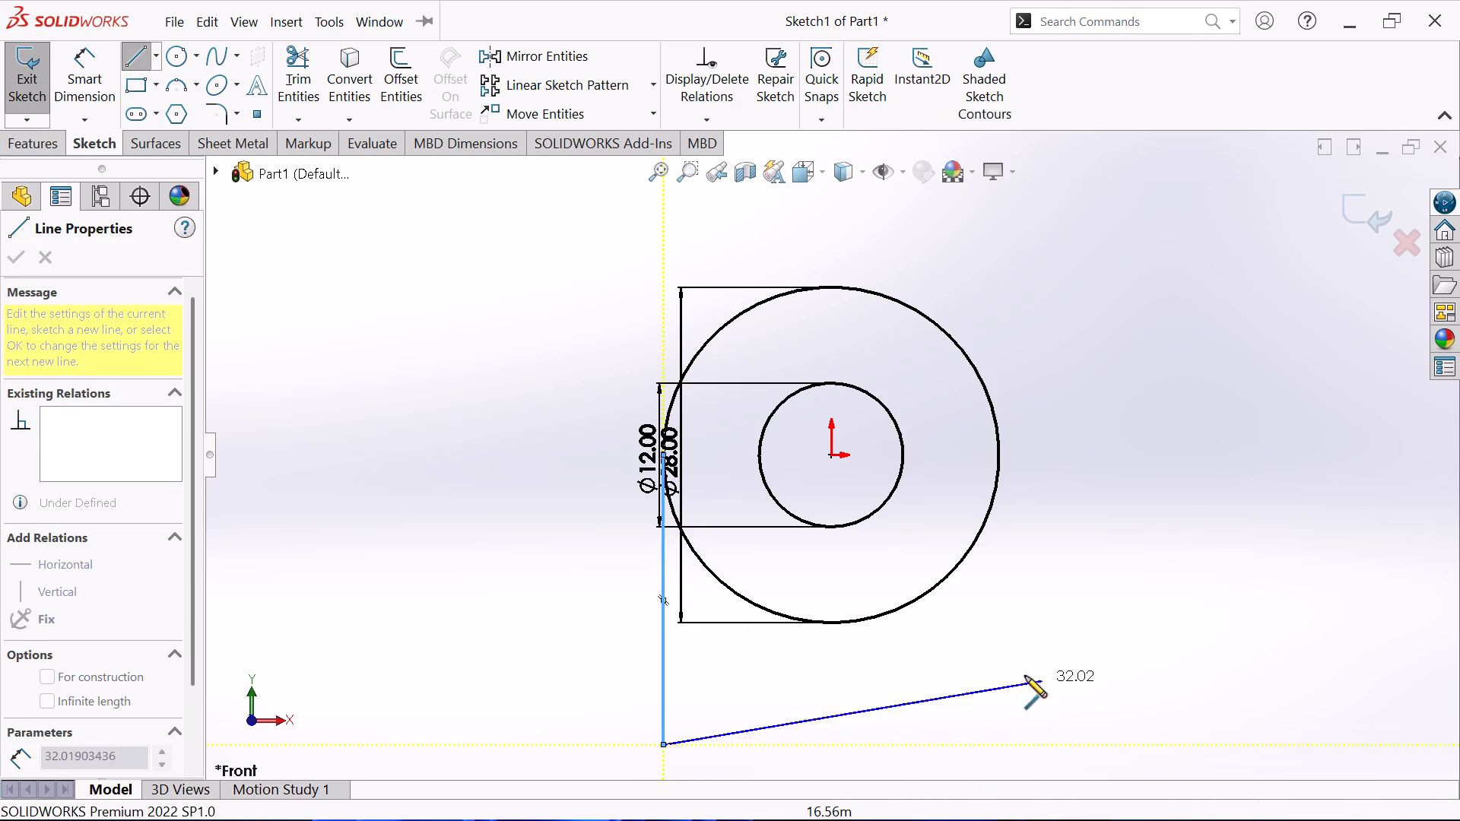
pyautogui.click(1001, 749)
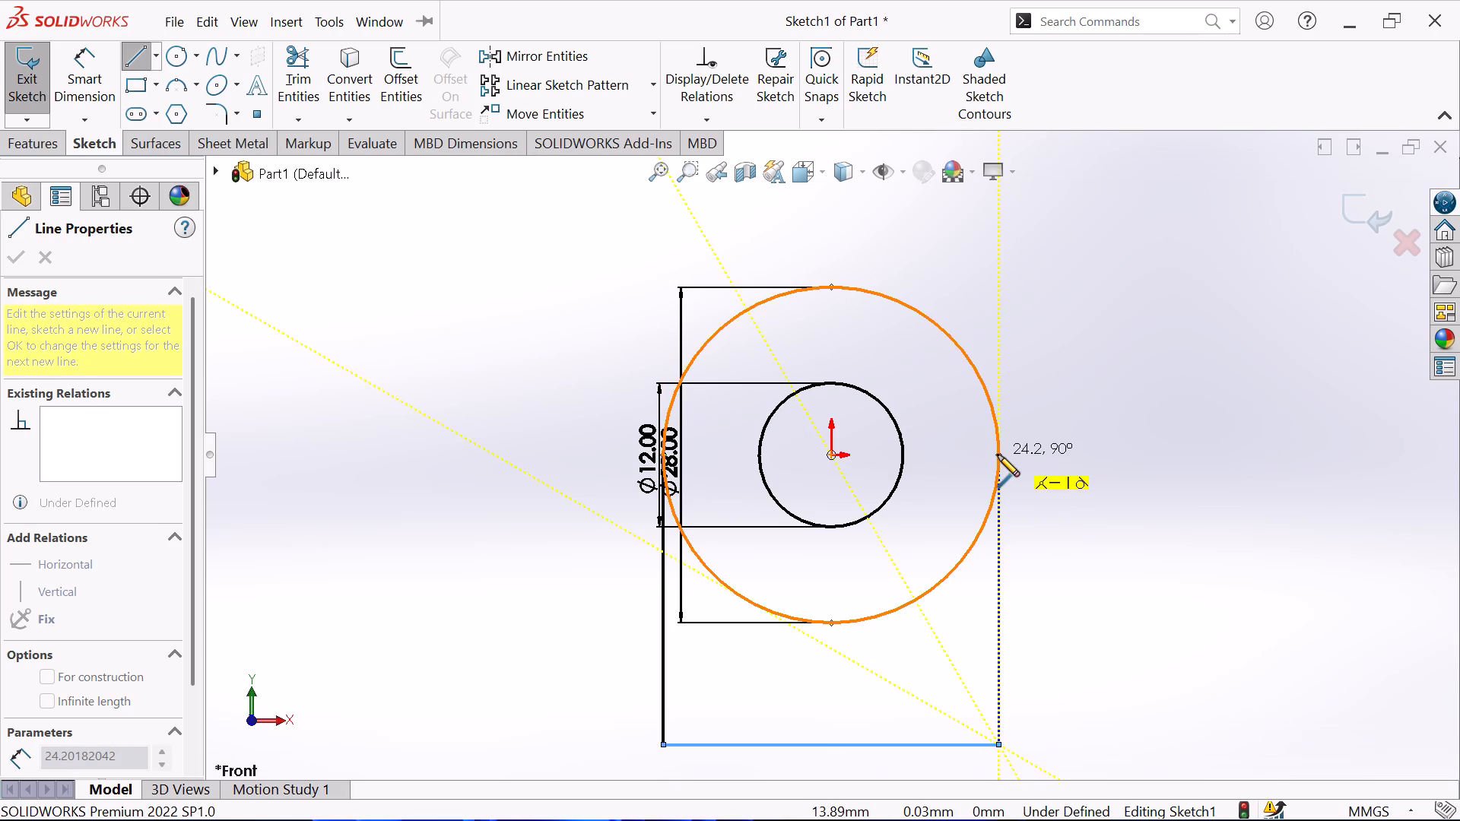
pyautogui.click(998, 455)
pyautogui.rightClick(1040, 404)
pyautogui.click(1075, 411)
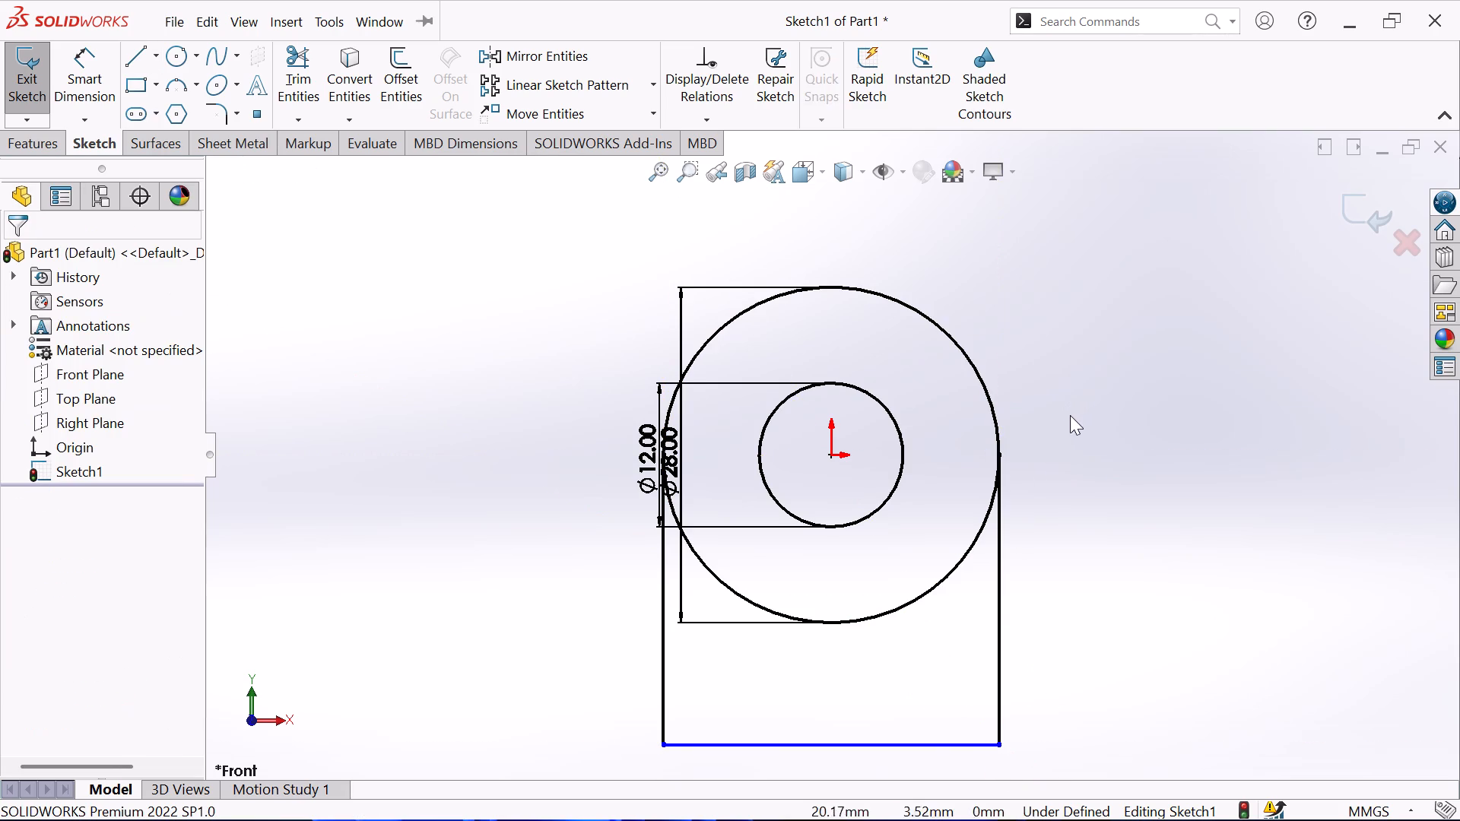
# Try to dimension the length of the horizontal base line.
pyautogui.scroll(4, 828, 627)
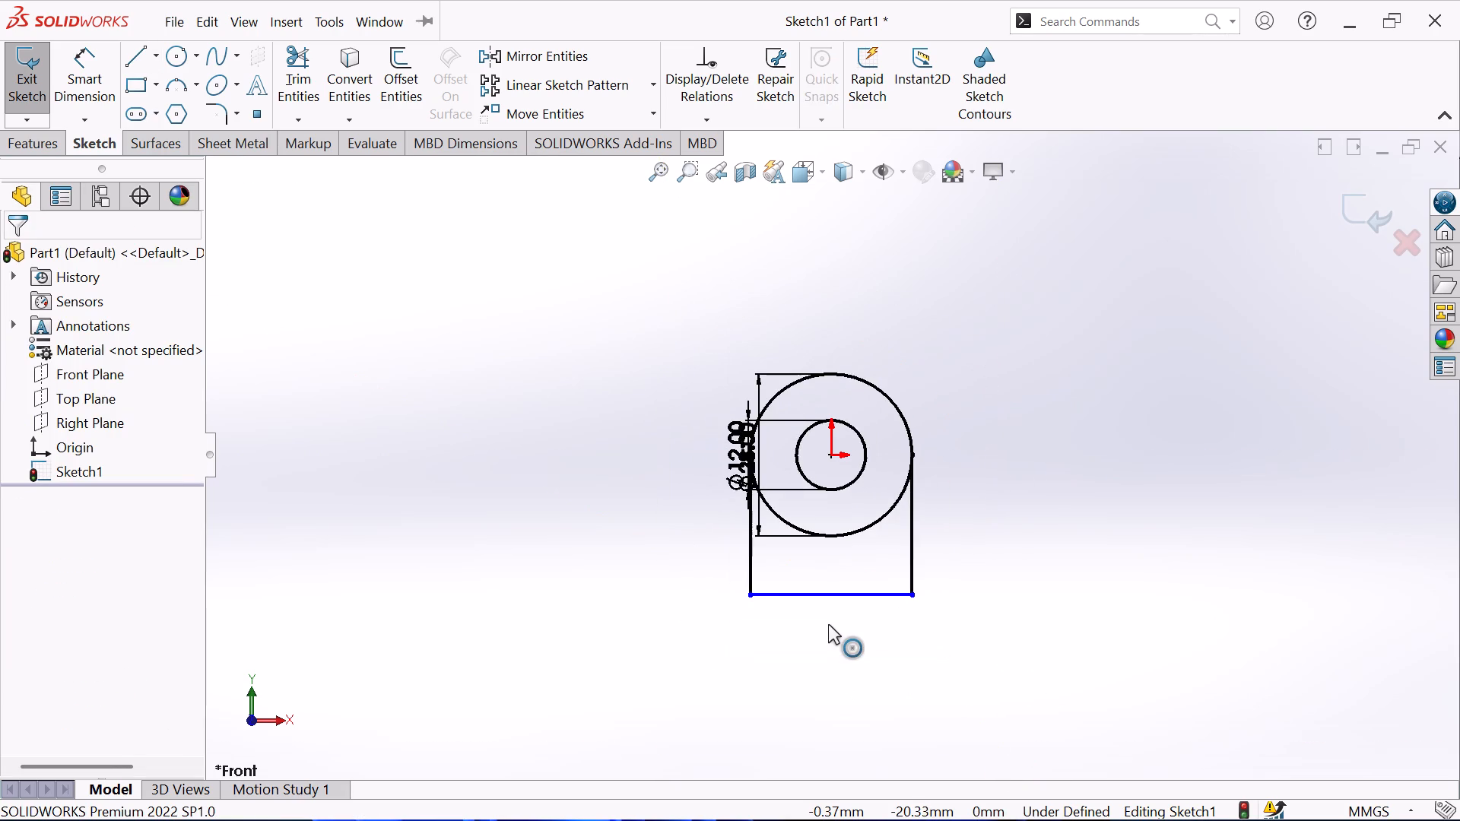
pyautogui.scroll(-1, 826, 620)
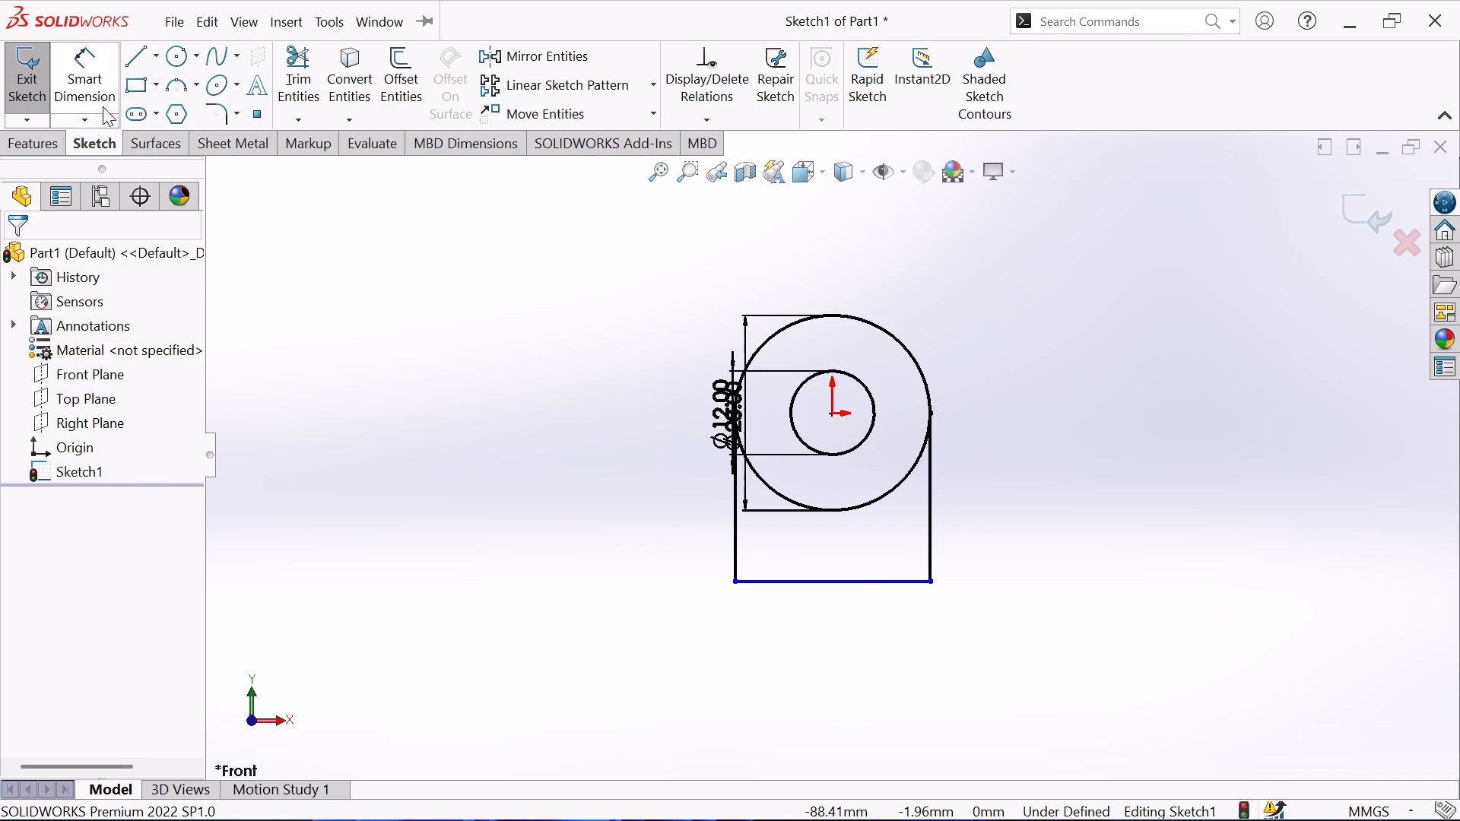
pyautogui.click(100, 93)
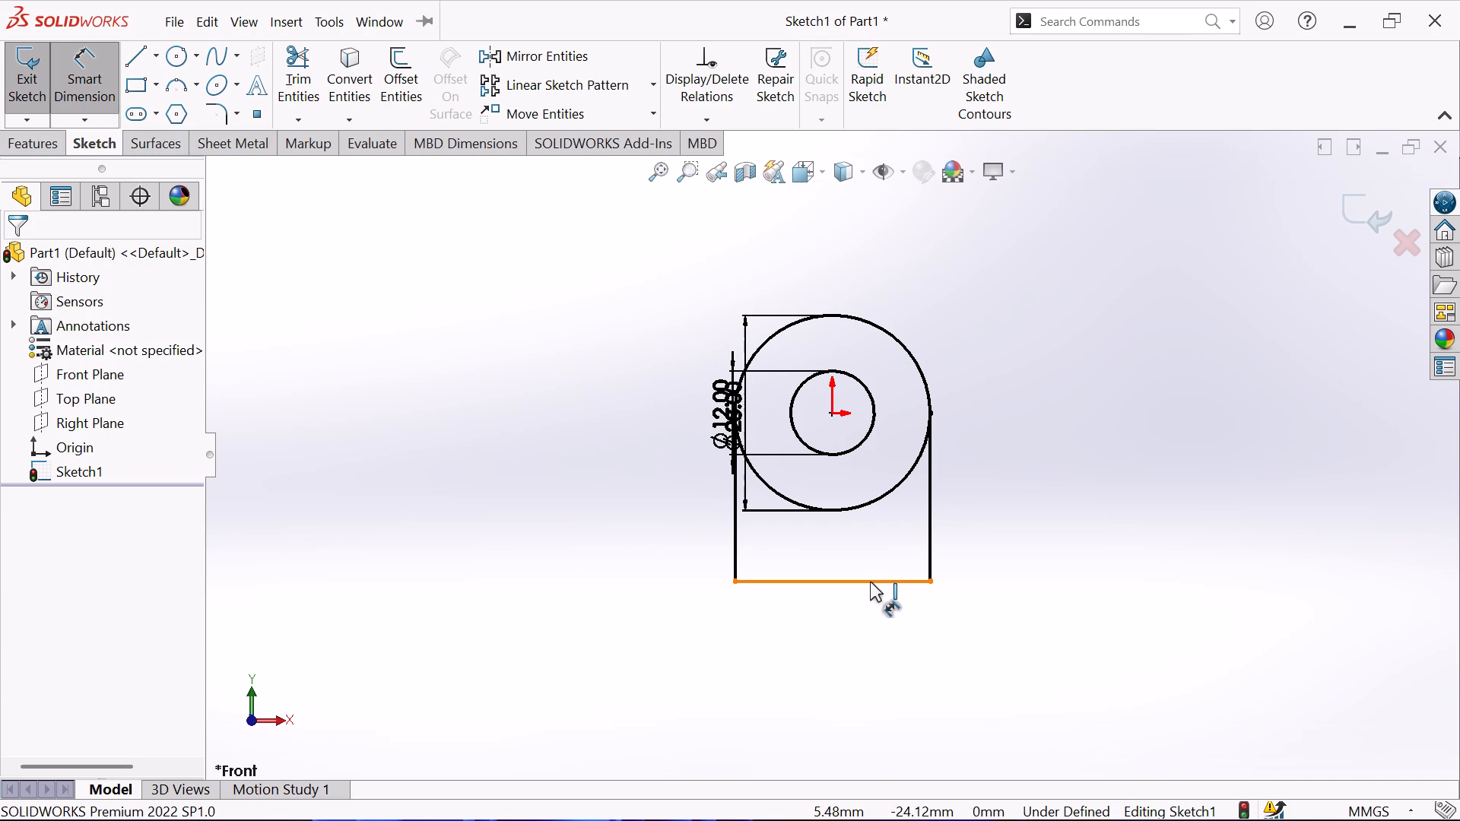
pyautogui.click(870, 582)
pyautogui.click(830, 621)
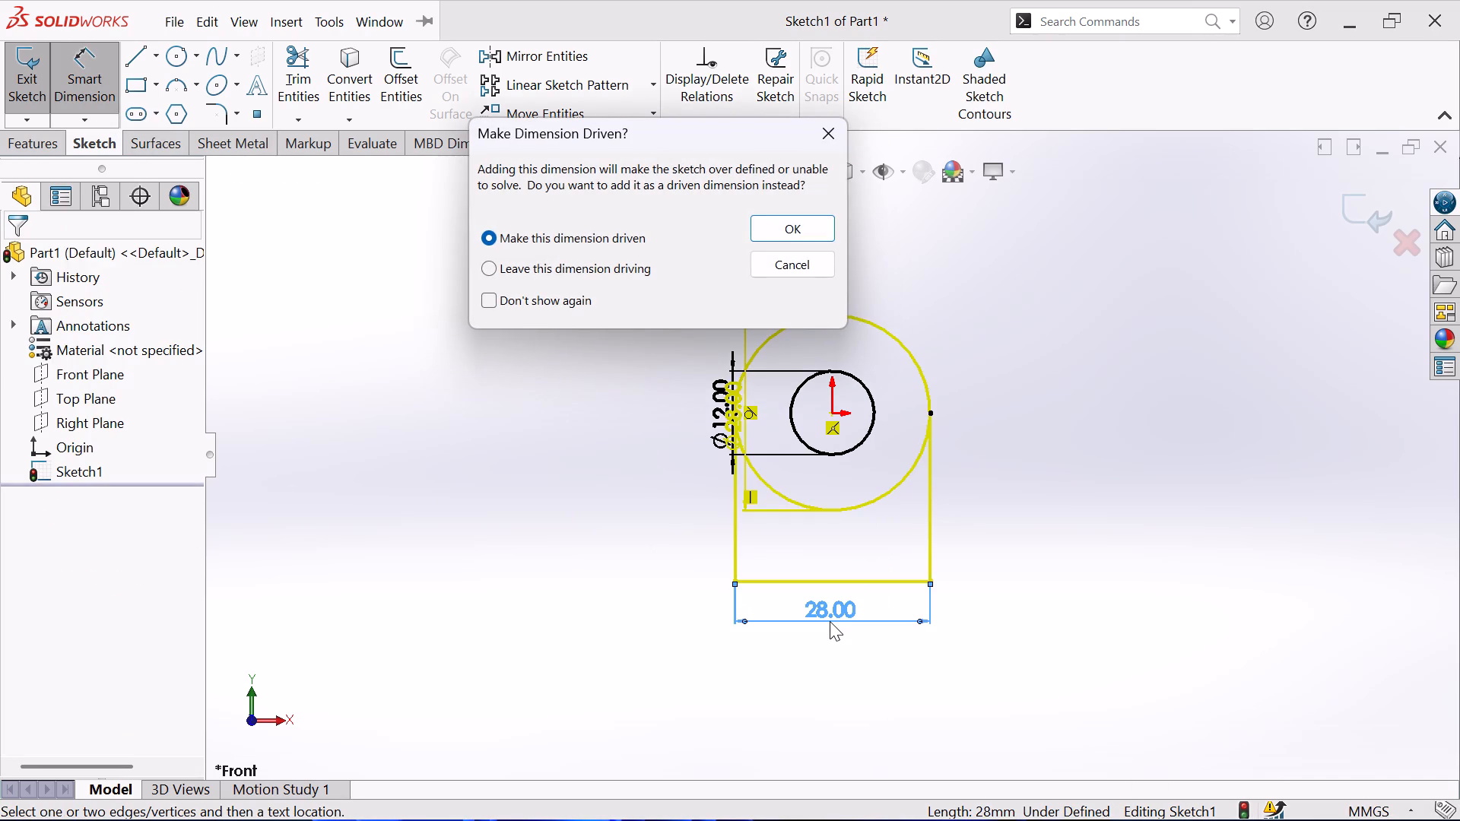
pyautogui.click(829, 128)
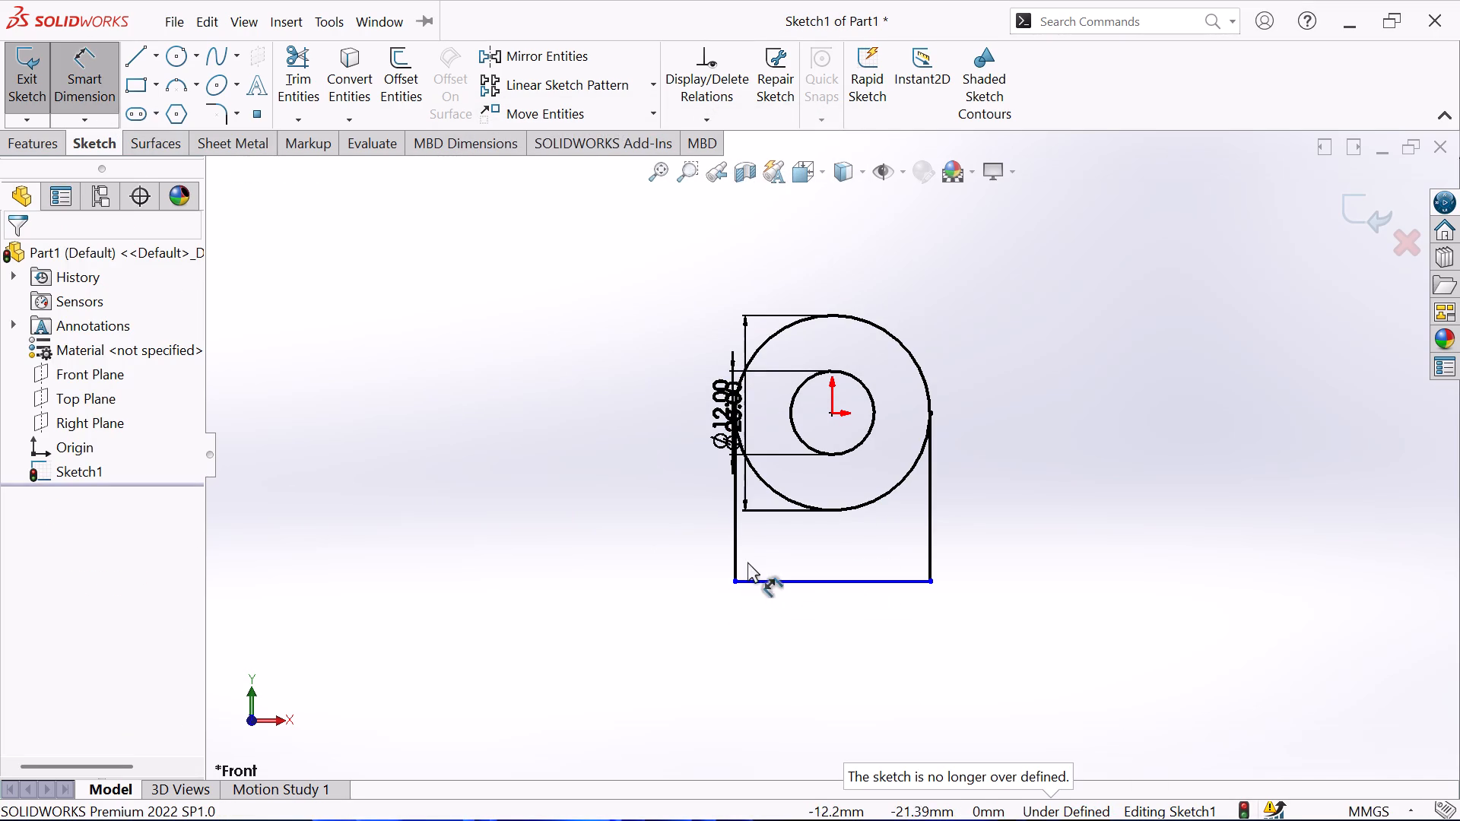
# Dimension the left vertical line to a length of 42 mm.
pyautogui.click(735, 544)
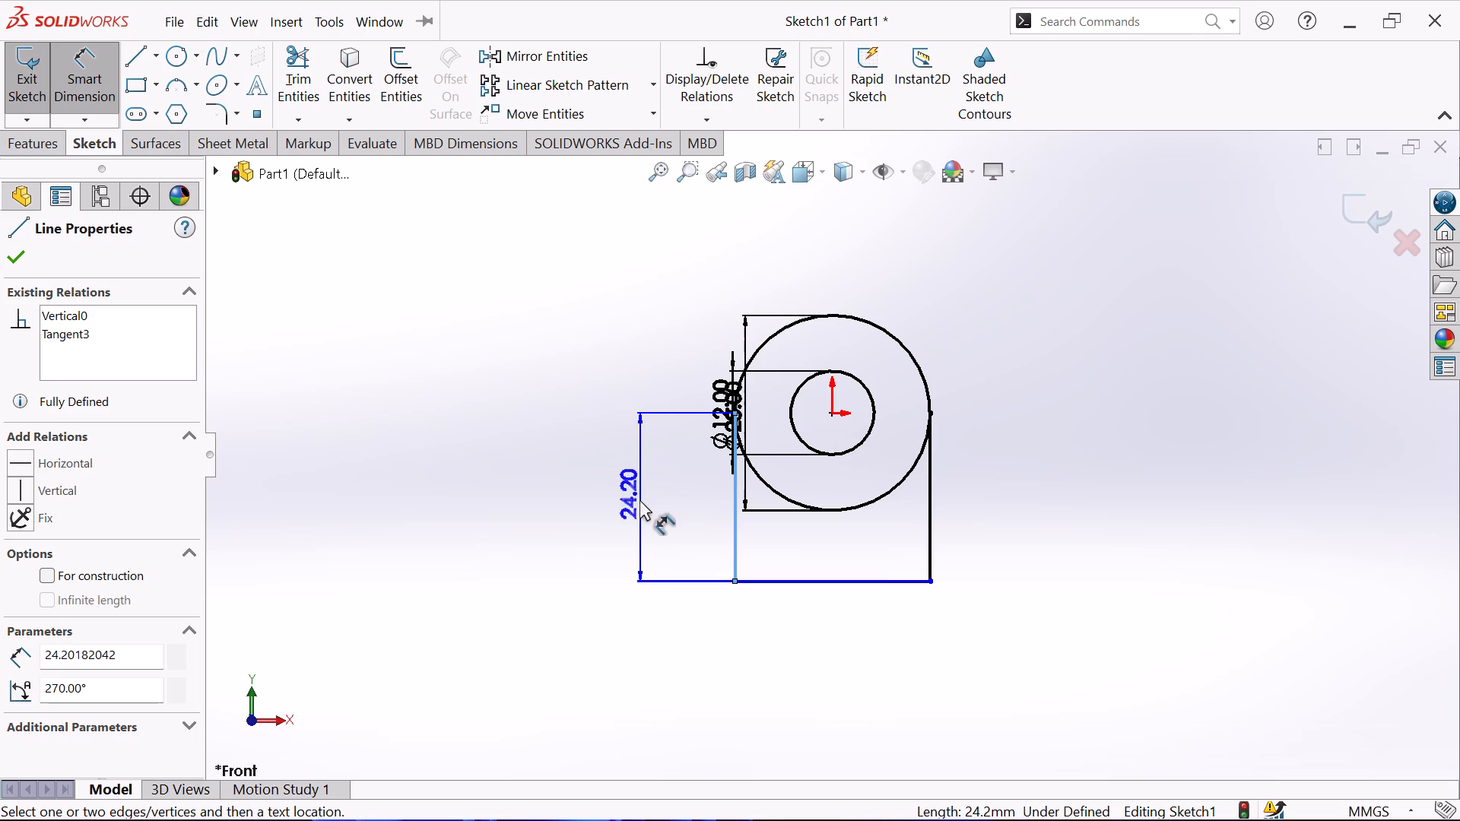
pyautogui.click(640, 499)
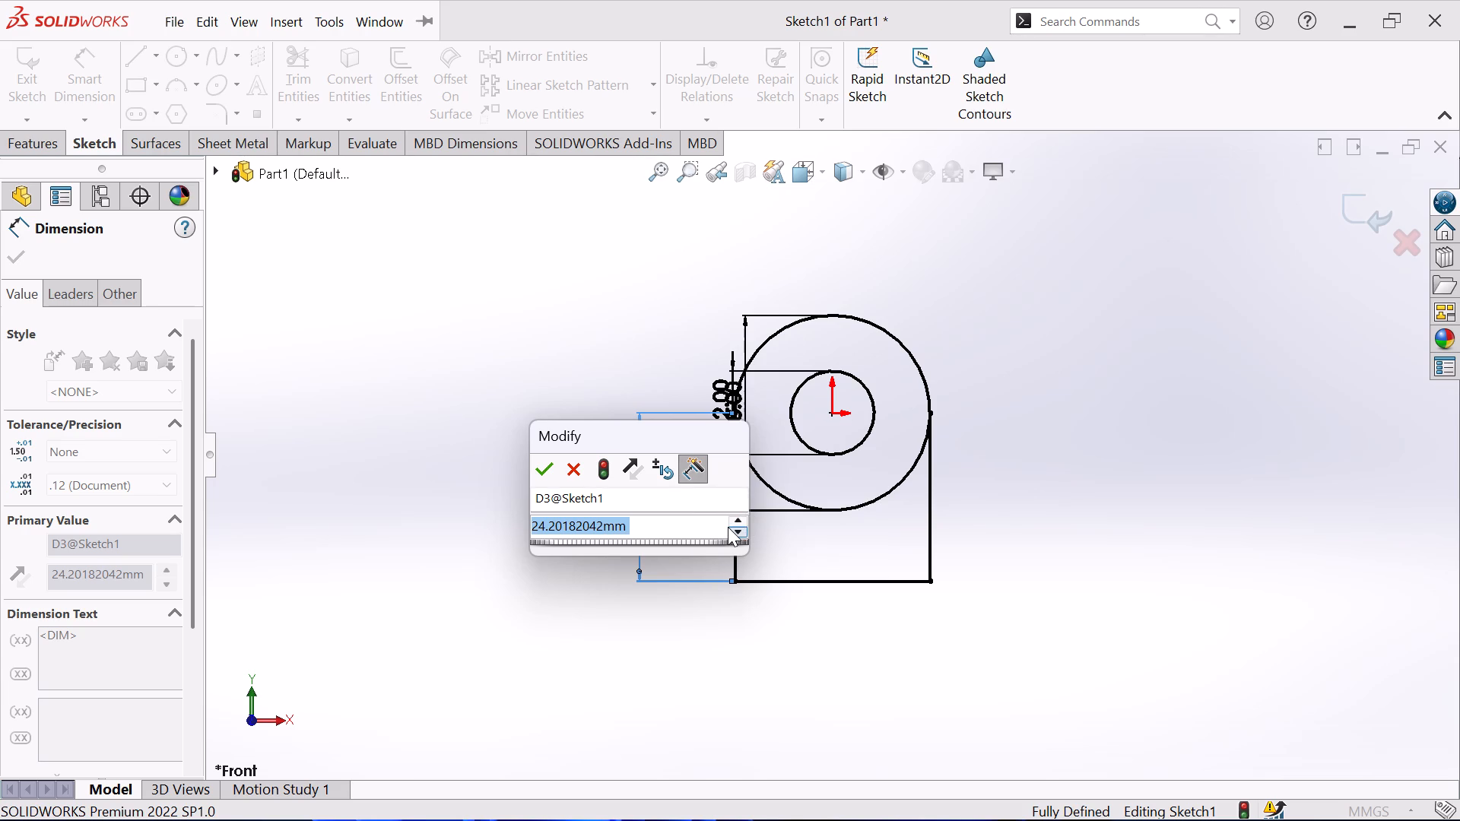
pyautogui.press('4')
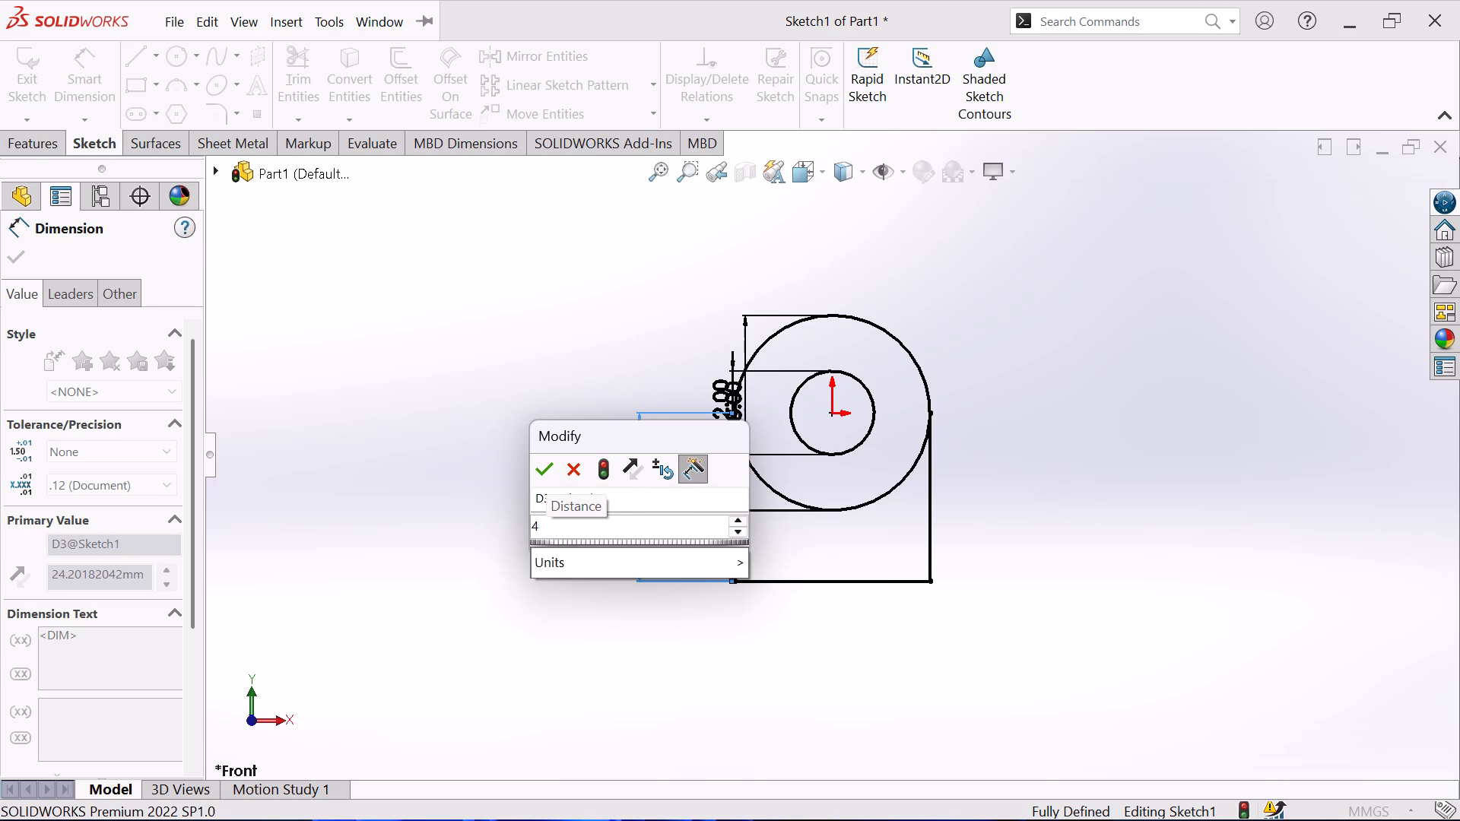
pyautogui.press('2')
pyautogui.press('Return')
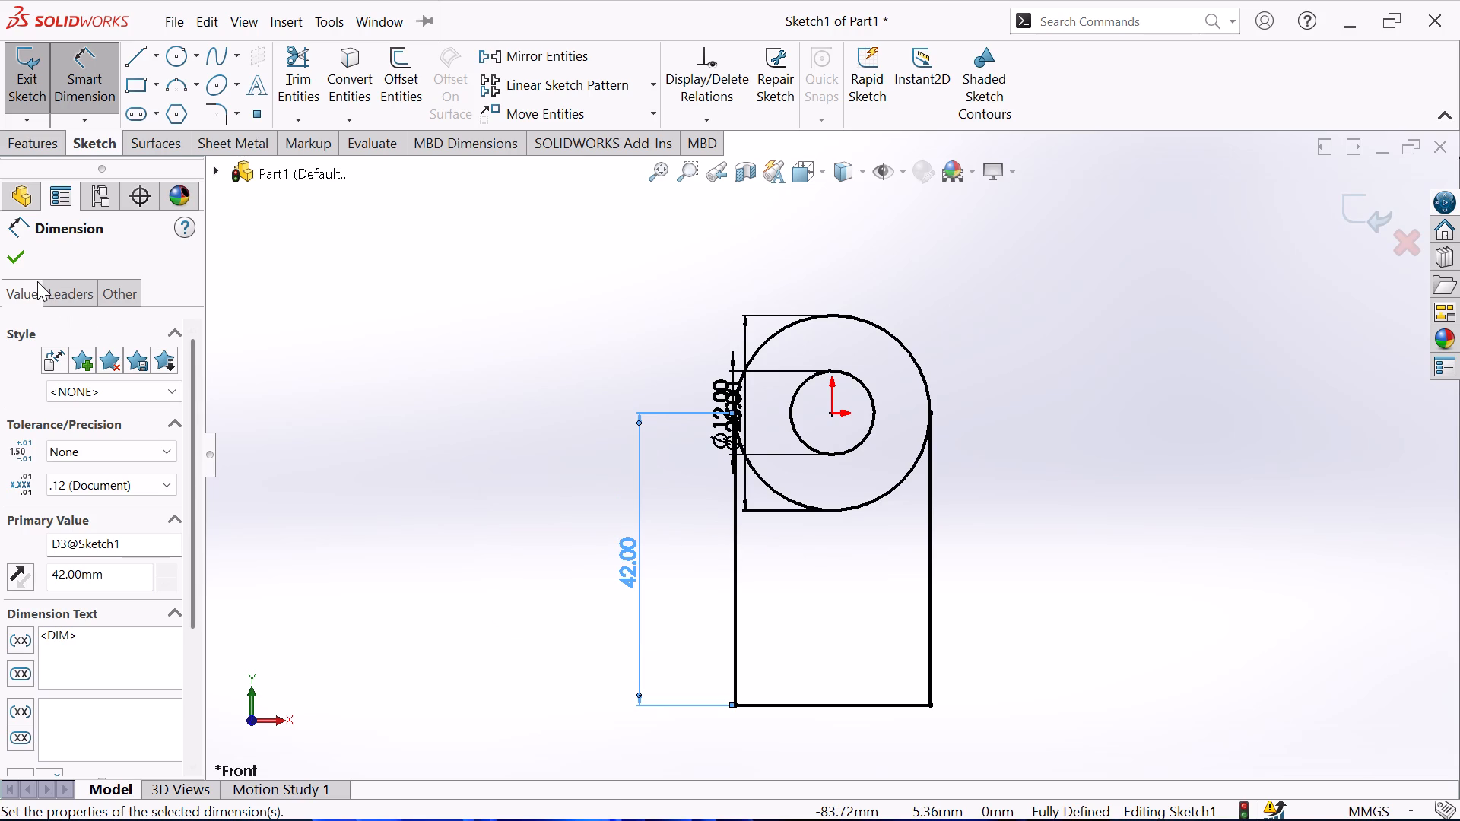
pyautogui.click(8, 252)
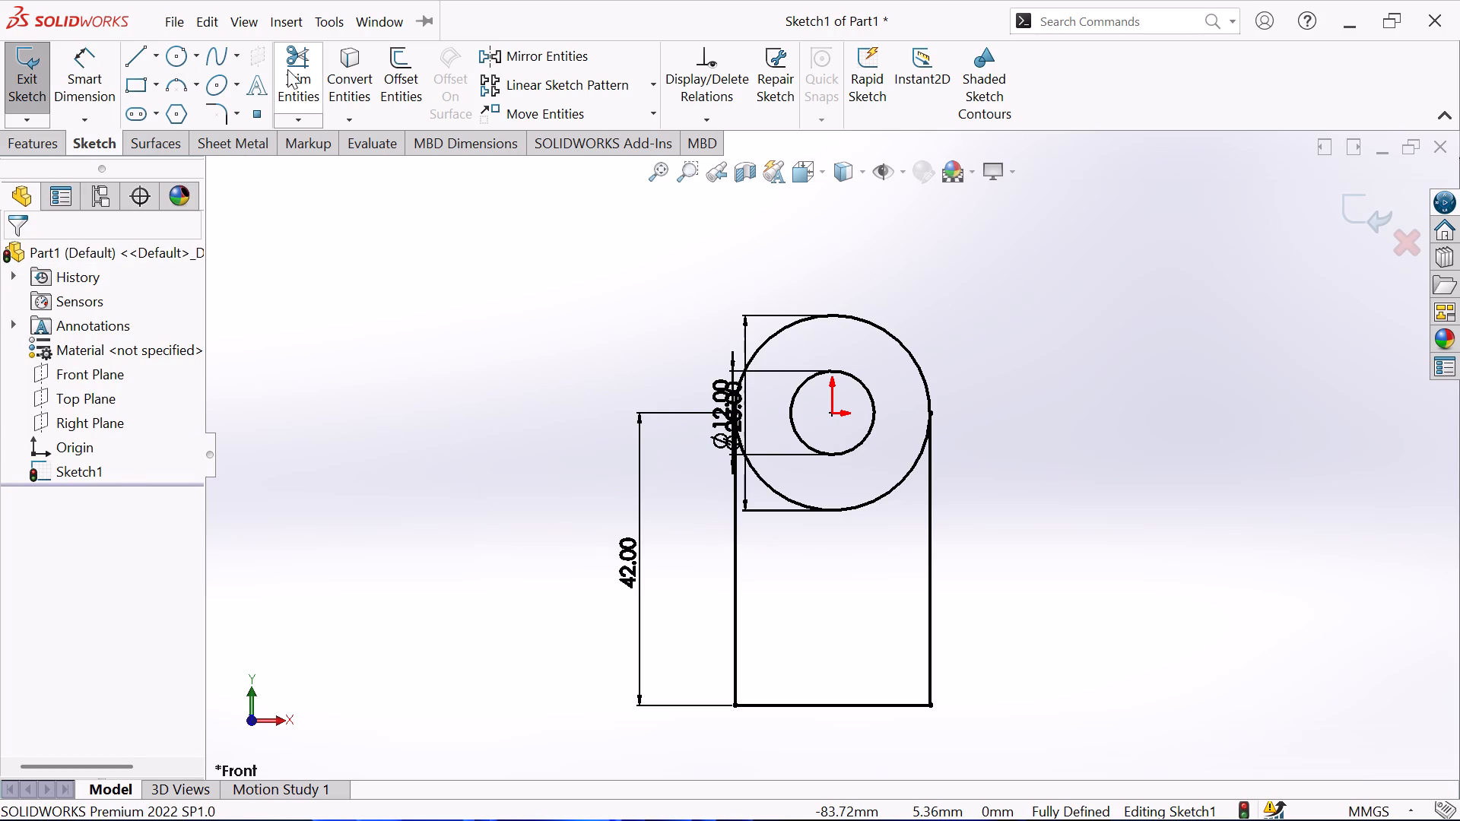
# Trim away the lower half of the outer circle so the profile has only a rounded top.
pyautogui.click(287, 69)
pyautogui.click(878, 502)
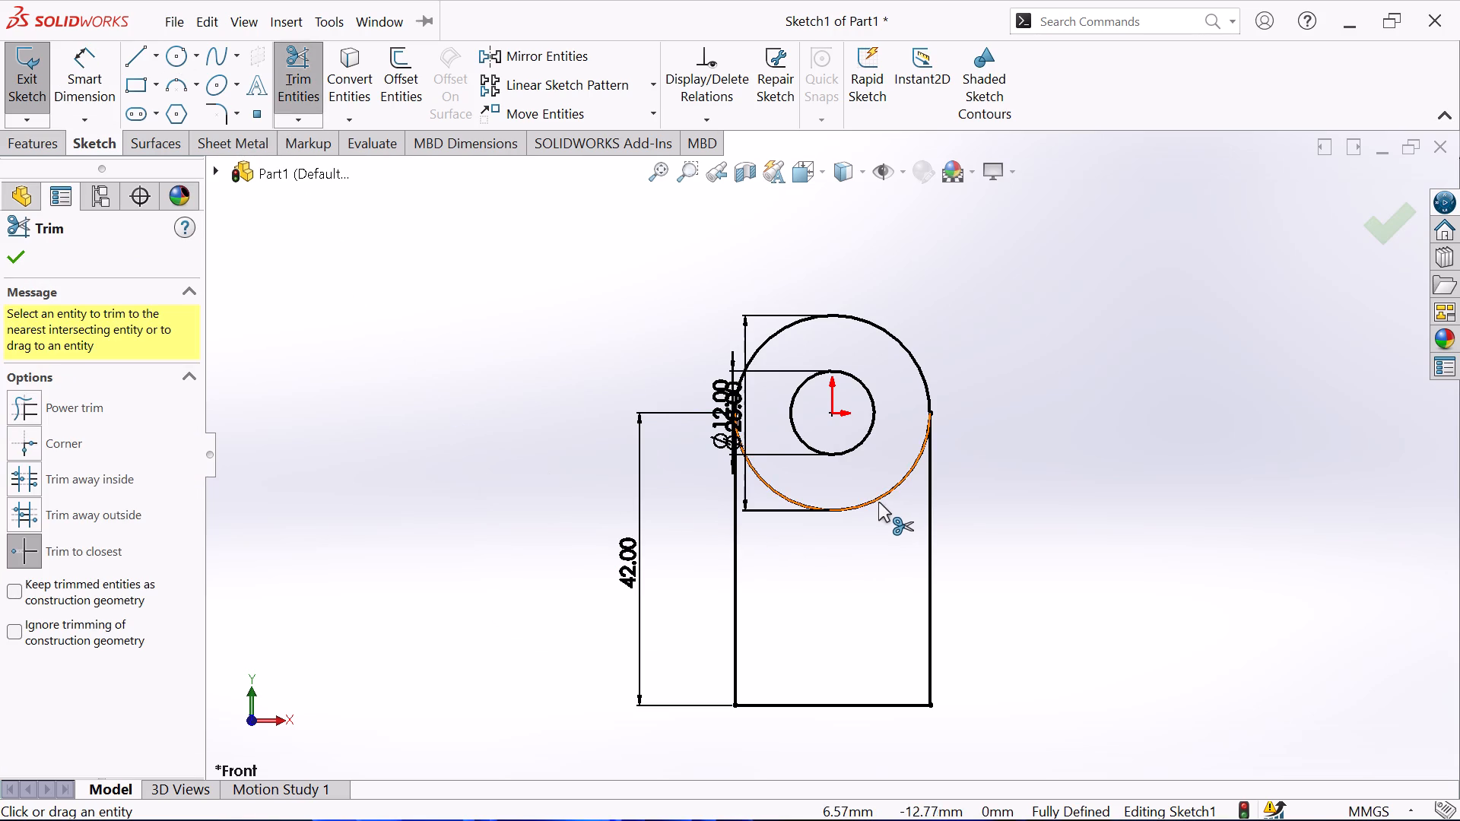
pyautogui.rightClick(1057, 453)
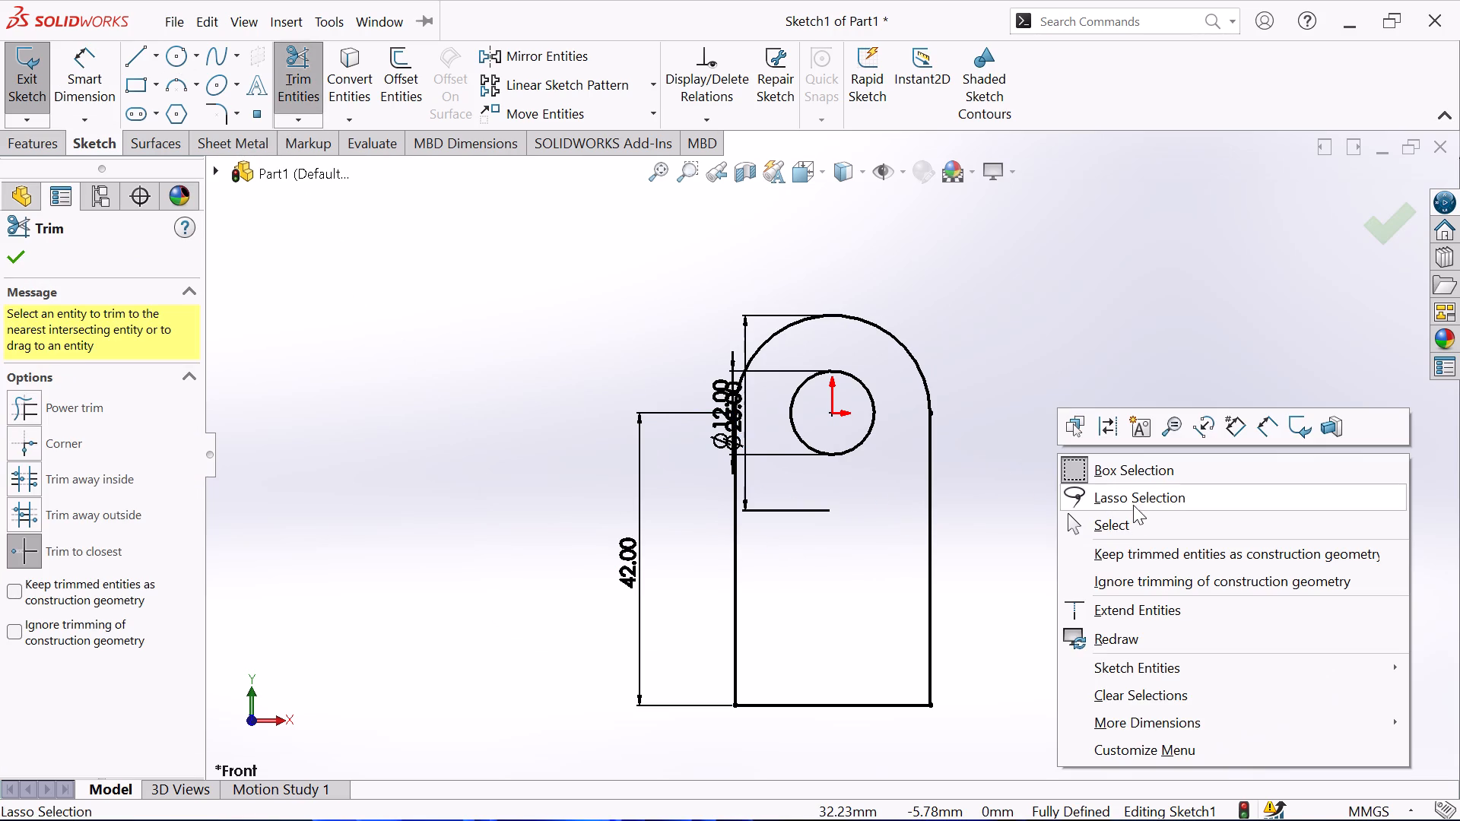
pyautogui.click(1130, 529)
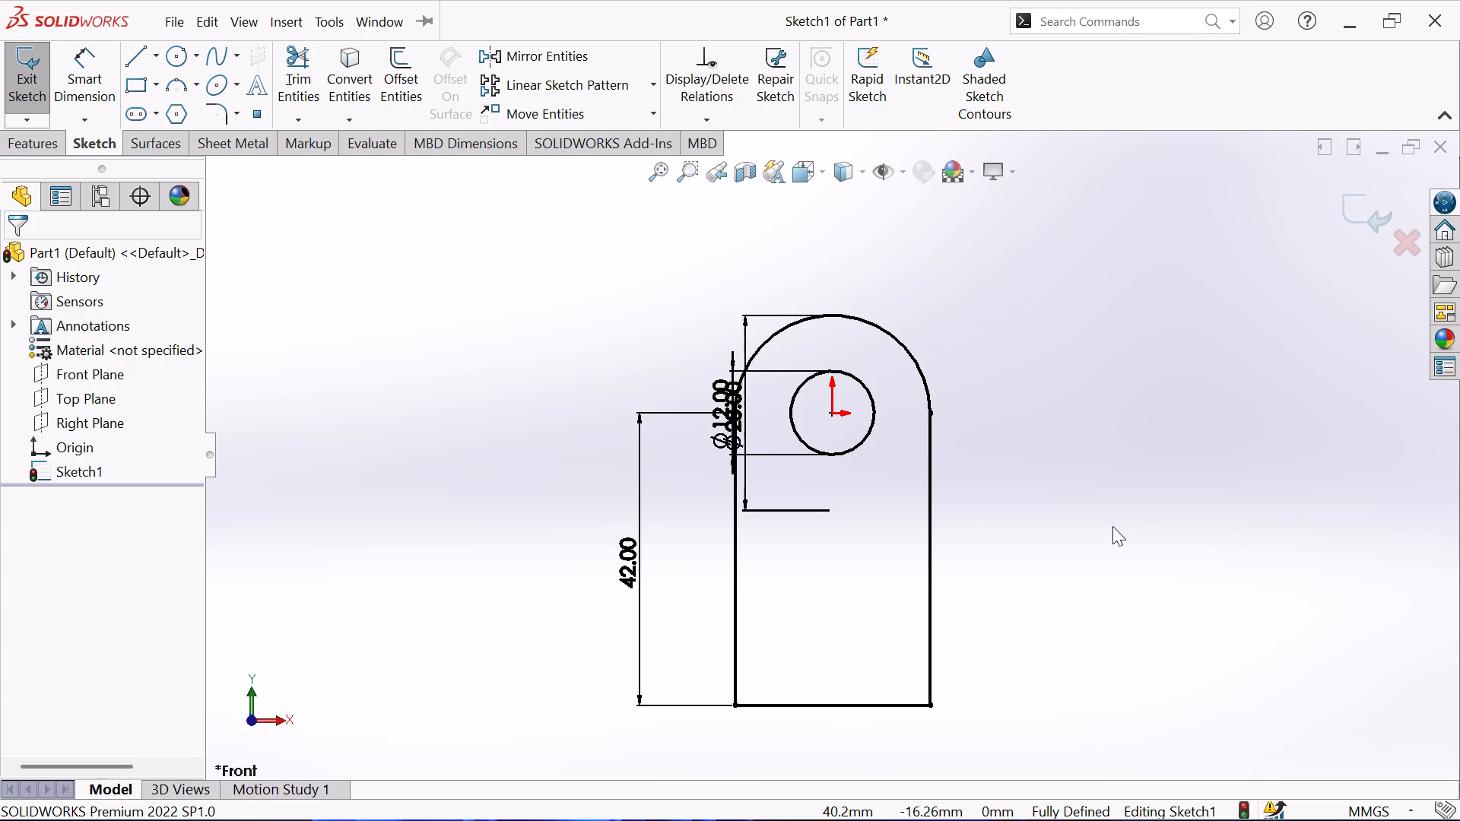
# Extrude the plate profile 65 mm as a boss using the Mid Plane end condition.
pyautogui.click(14, 142)
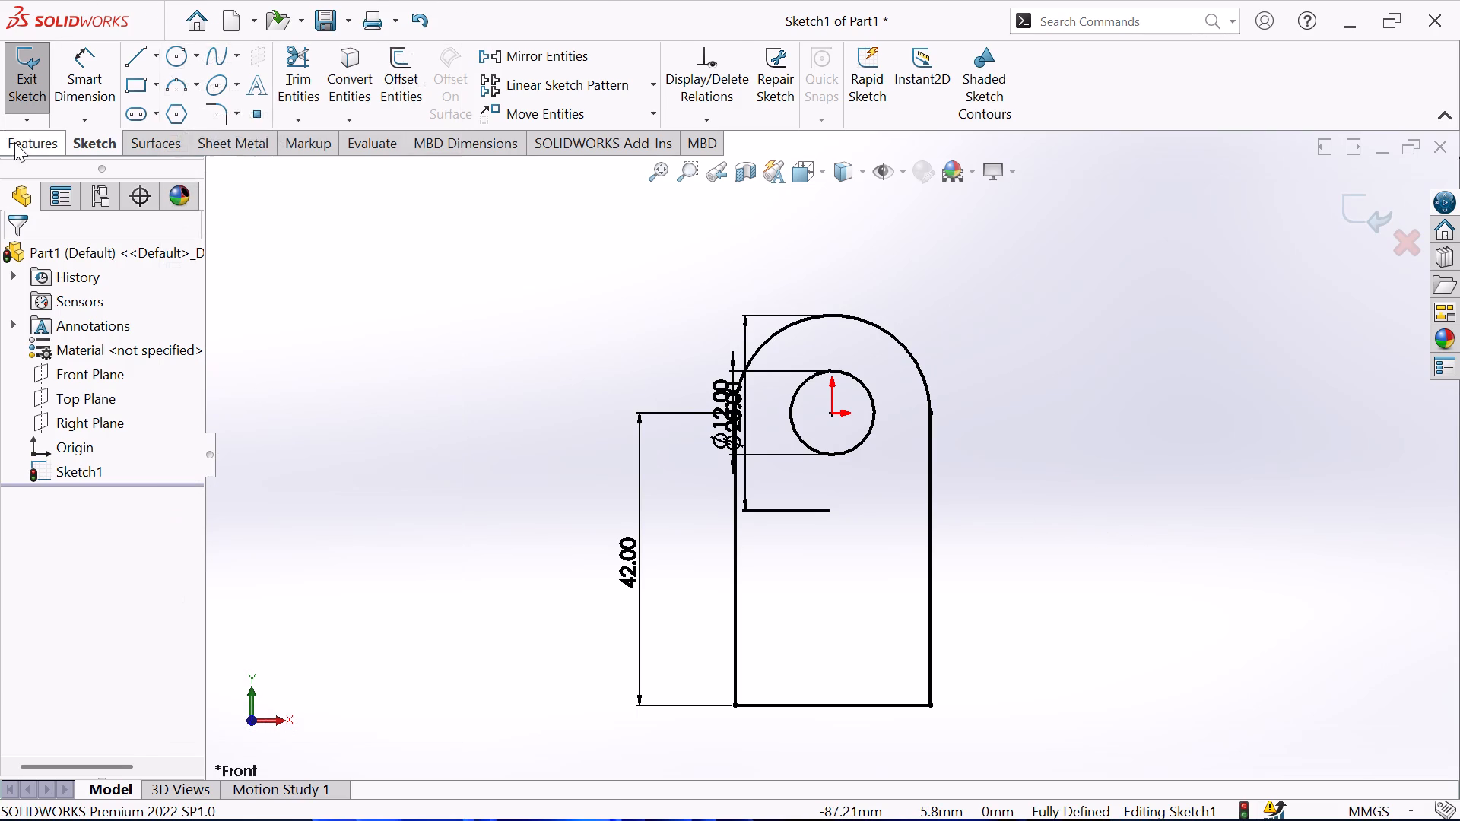
pyautogui.click(33, 84)
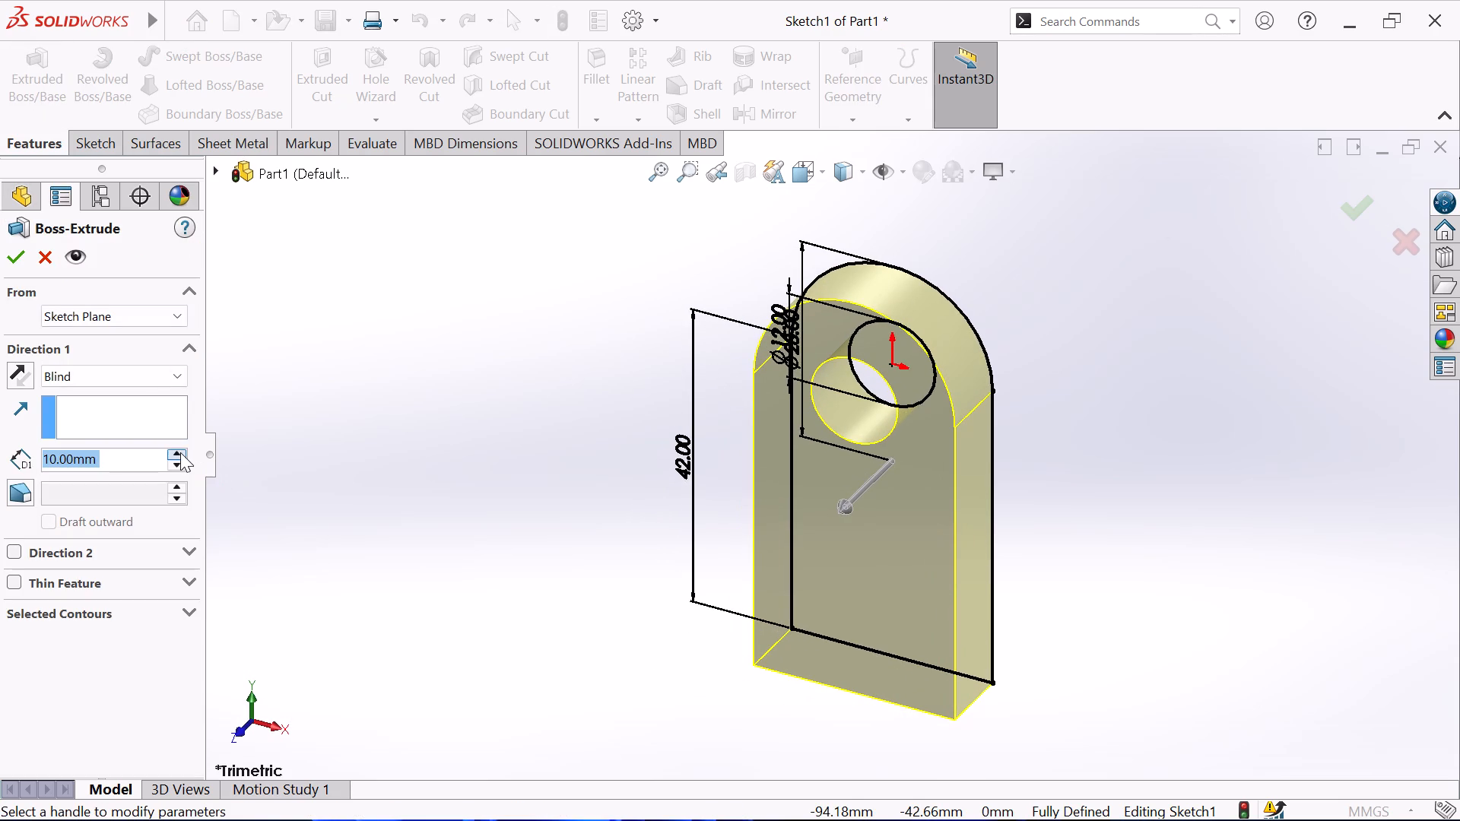
pyautogui.click(178, 372)
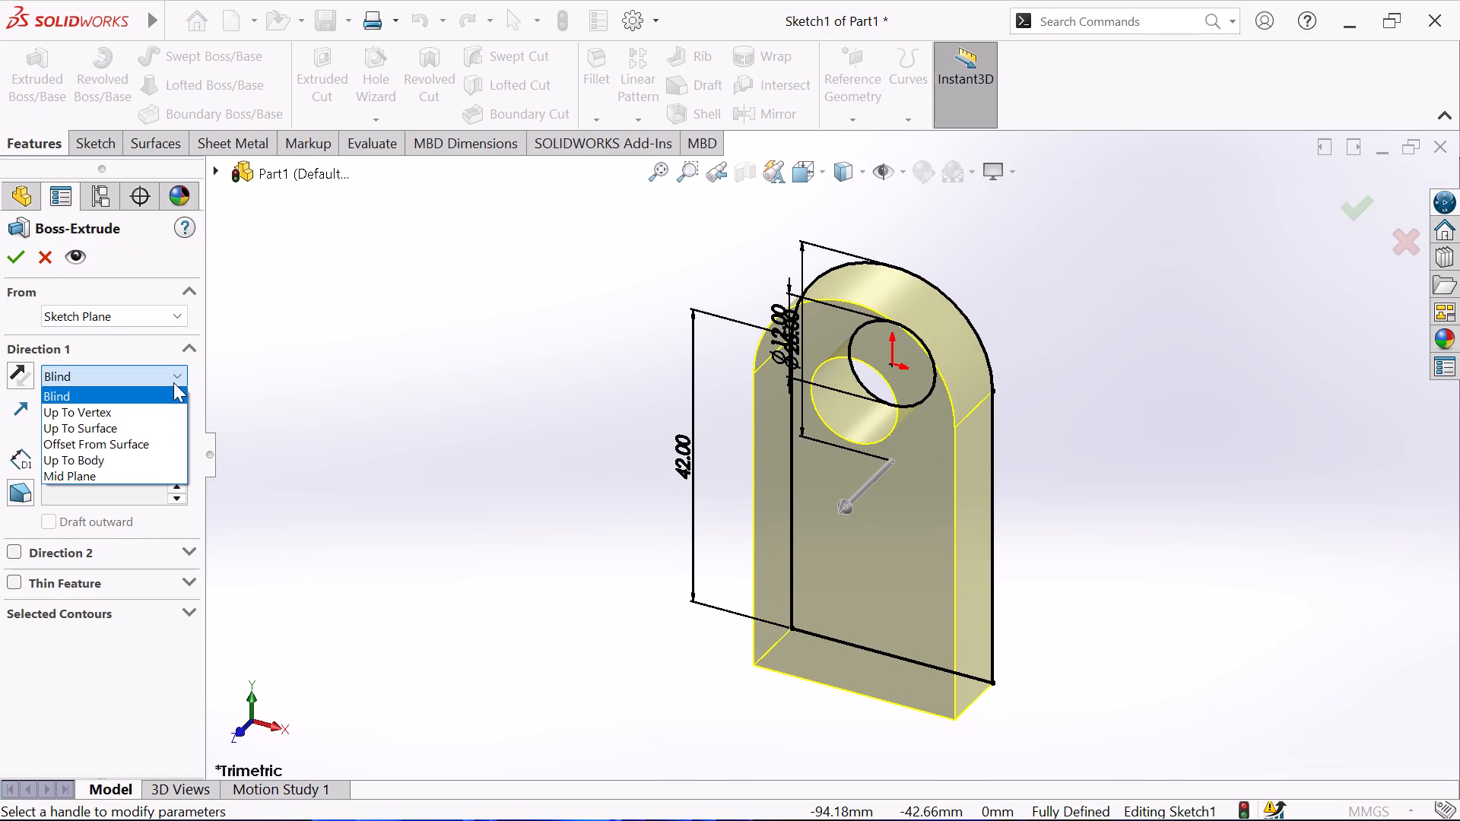
pyautogui.click(136, 474)
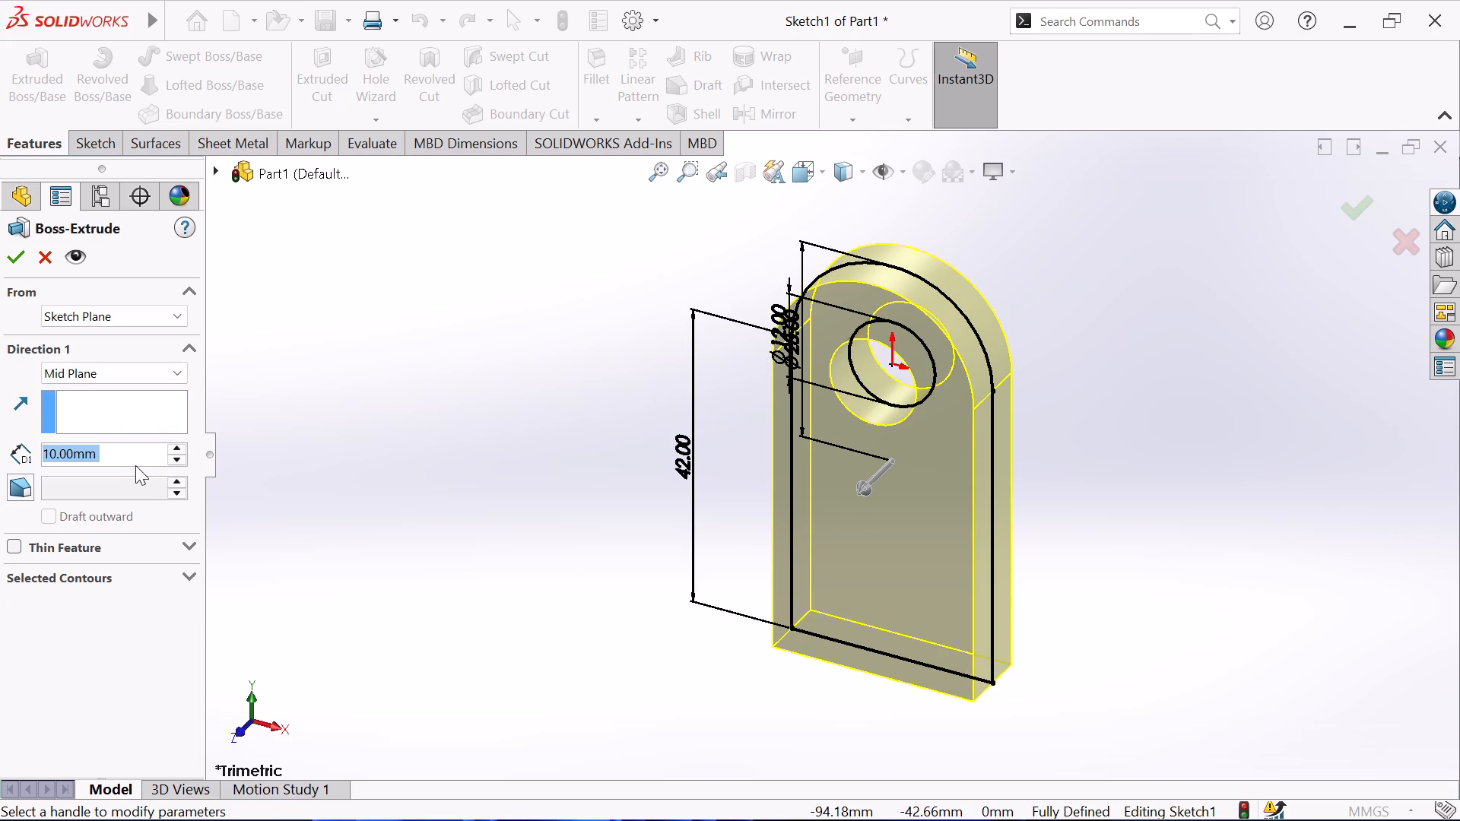
pyautogui.write('65')
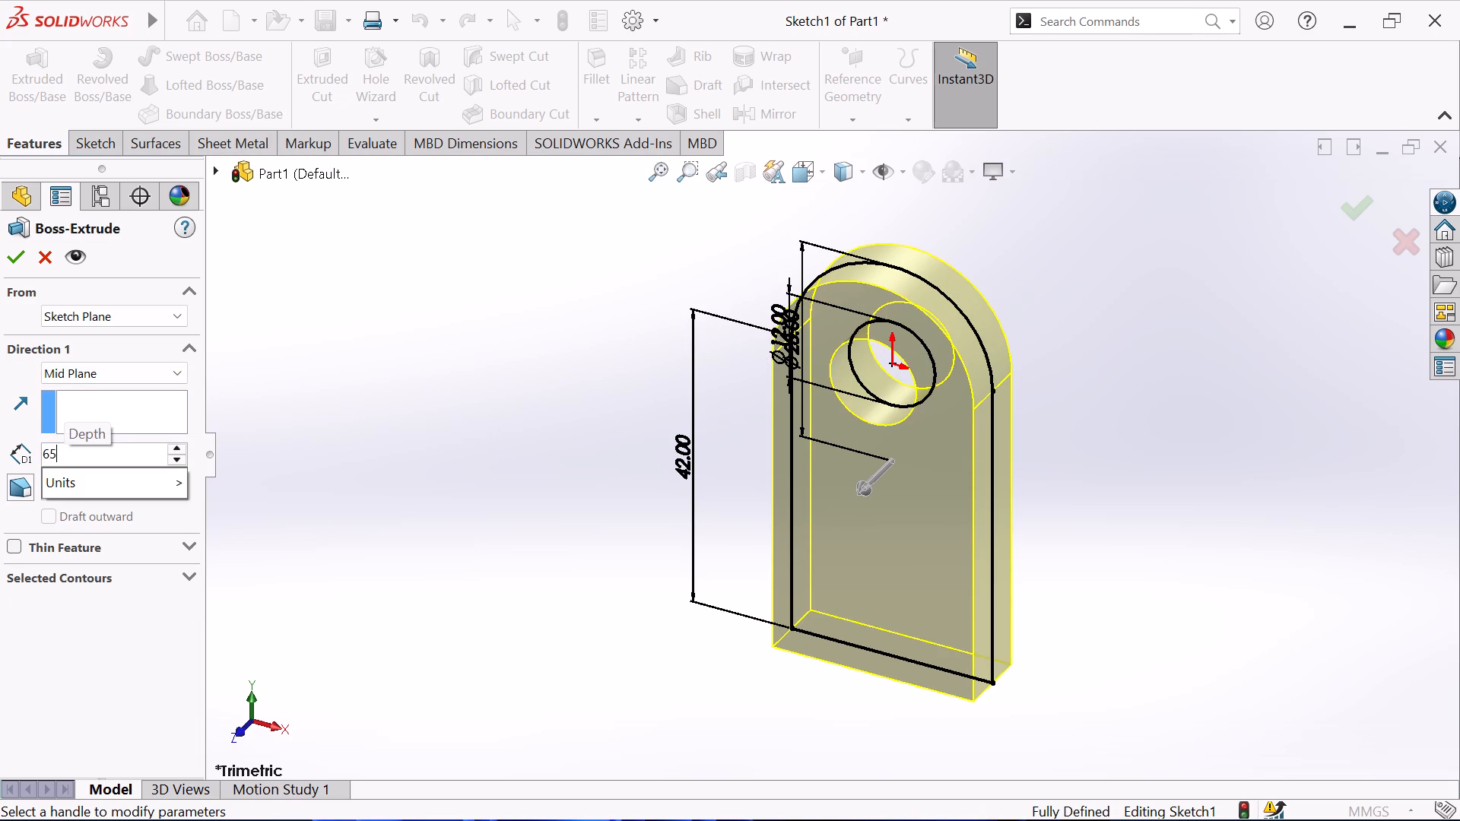
pyautogui.press('Return')
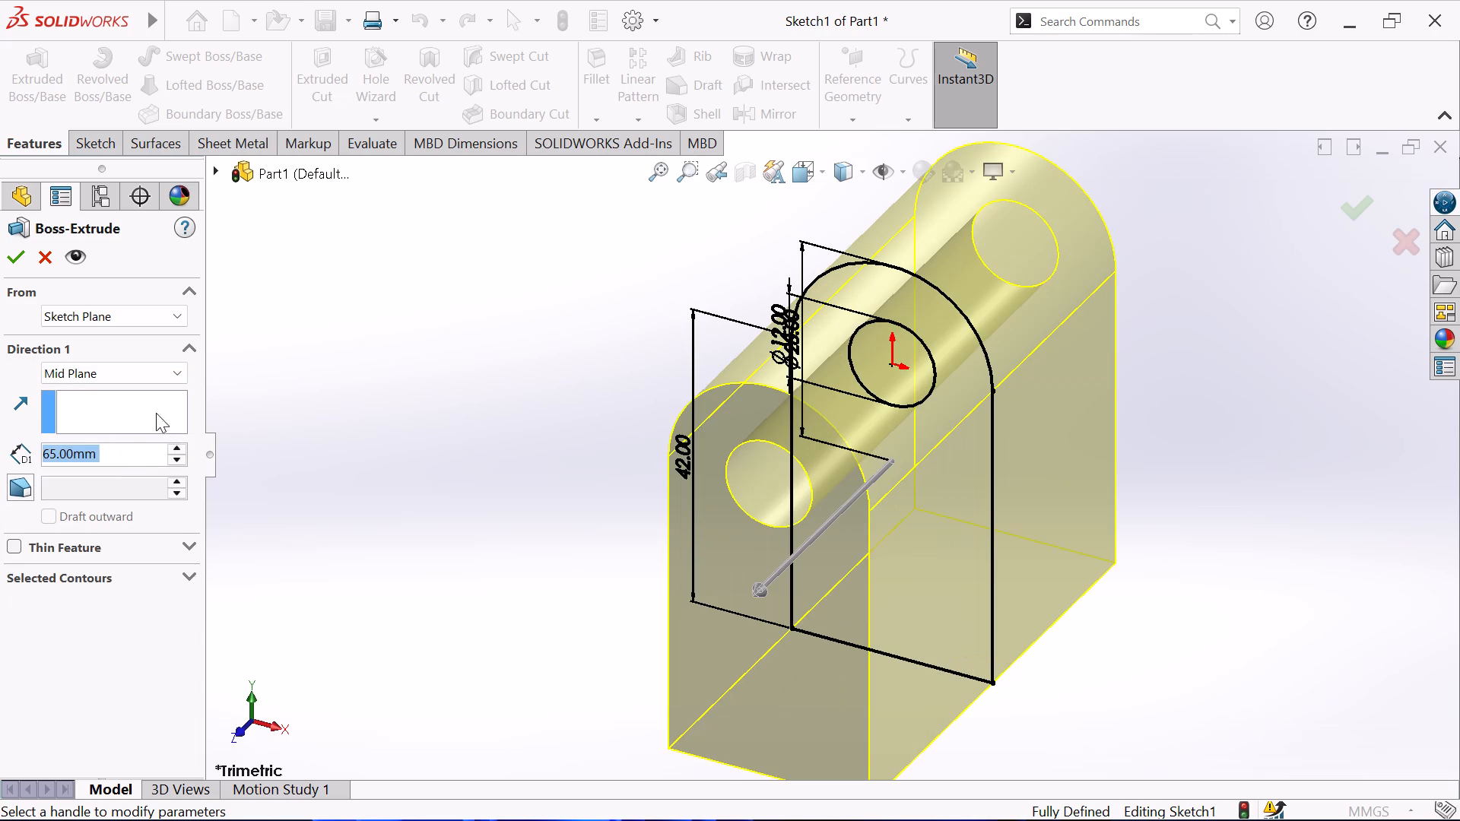
pyautogui.click(21, 259)
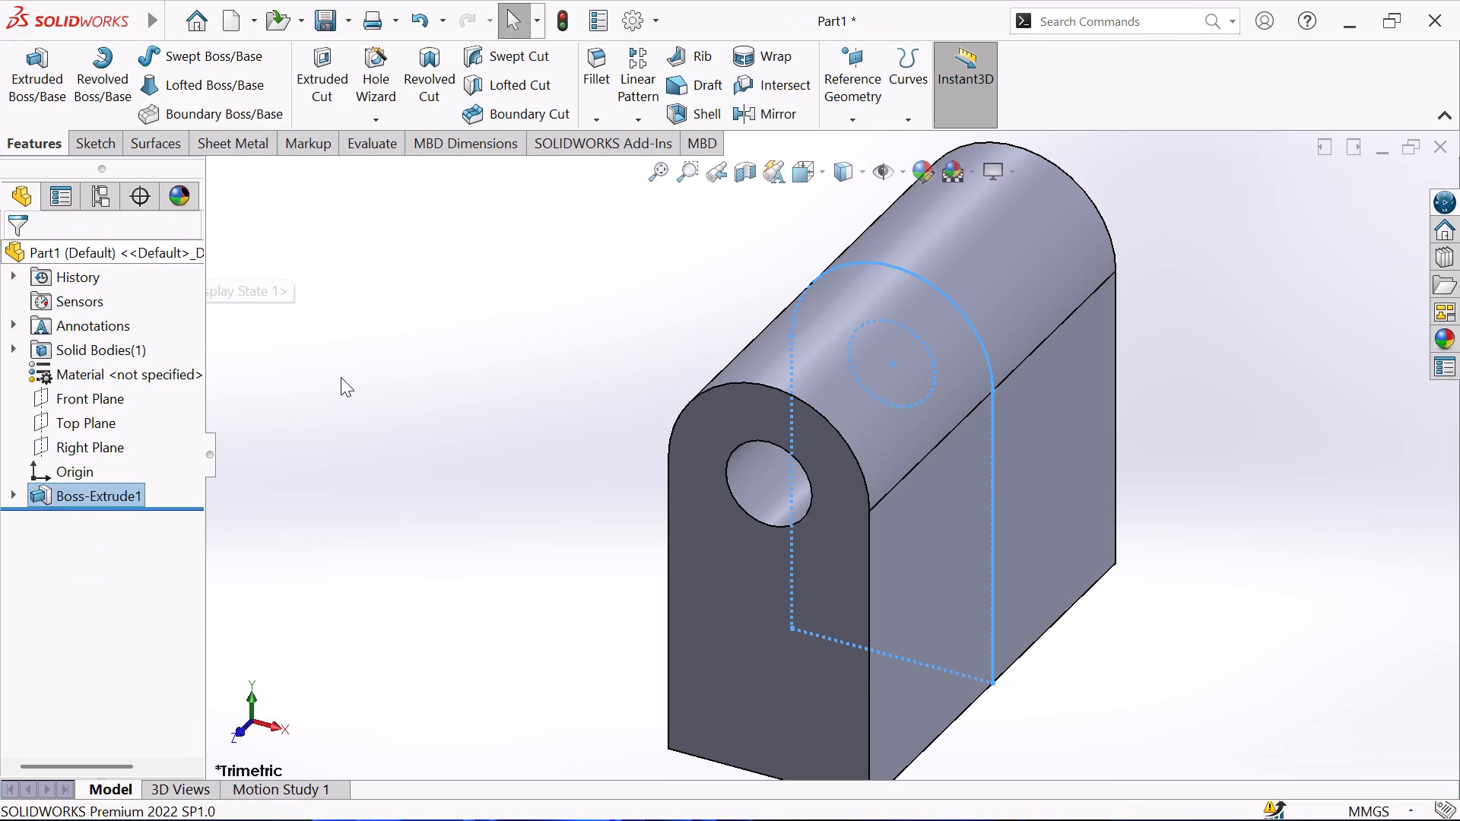
# On the block's flat +X side face, start a sketch and draw a circle of about 18 mm radius, centred about 24 mm directly below the origin.
pyautogui.scroll(2, 357, 442)
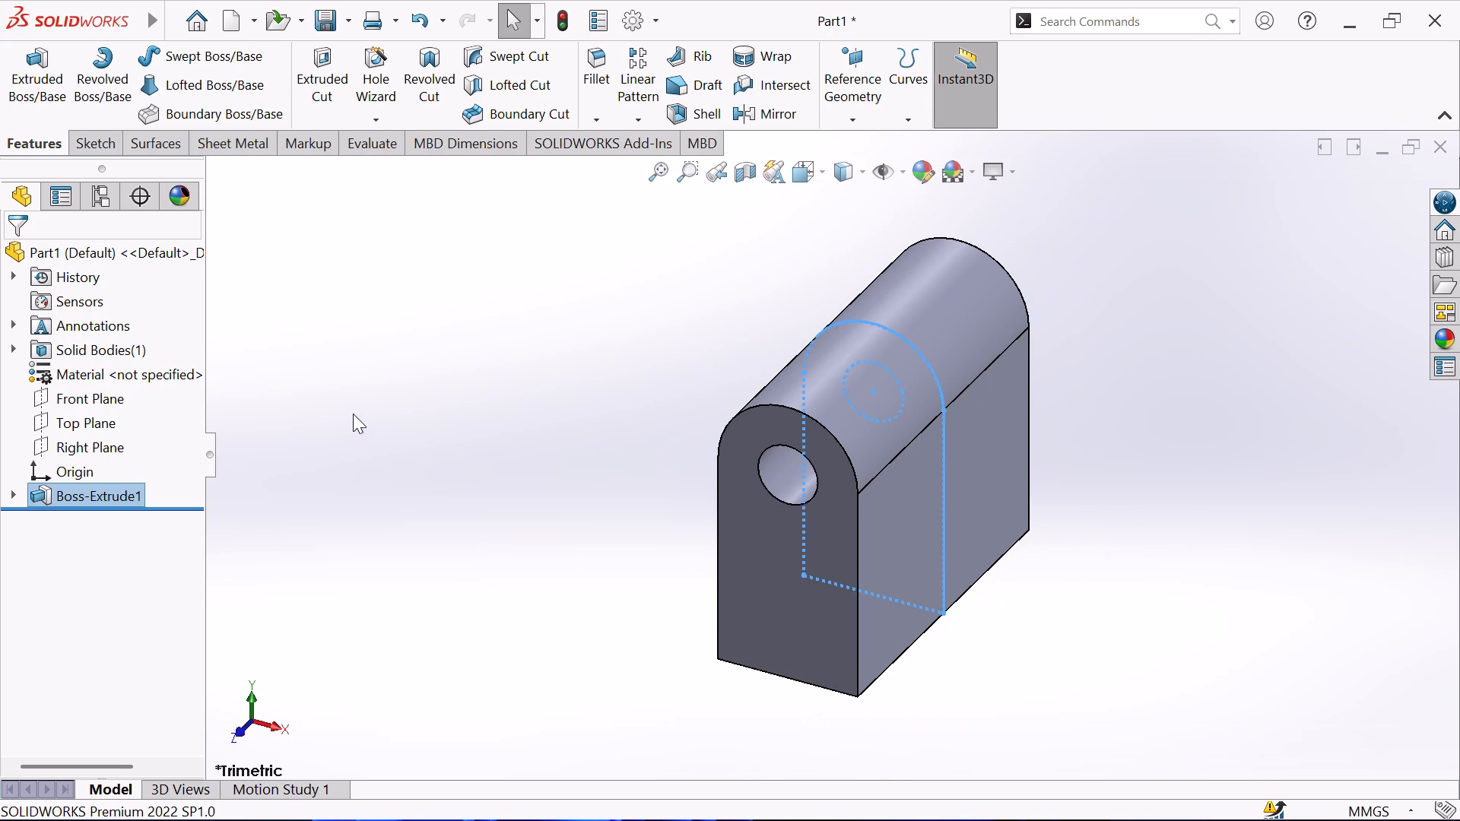
pyautogui.moveTo(325, 405); pyautogui.dragTo(241, 398, button='middle')
pyautogui.click(850, 566)
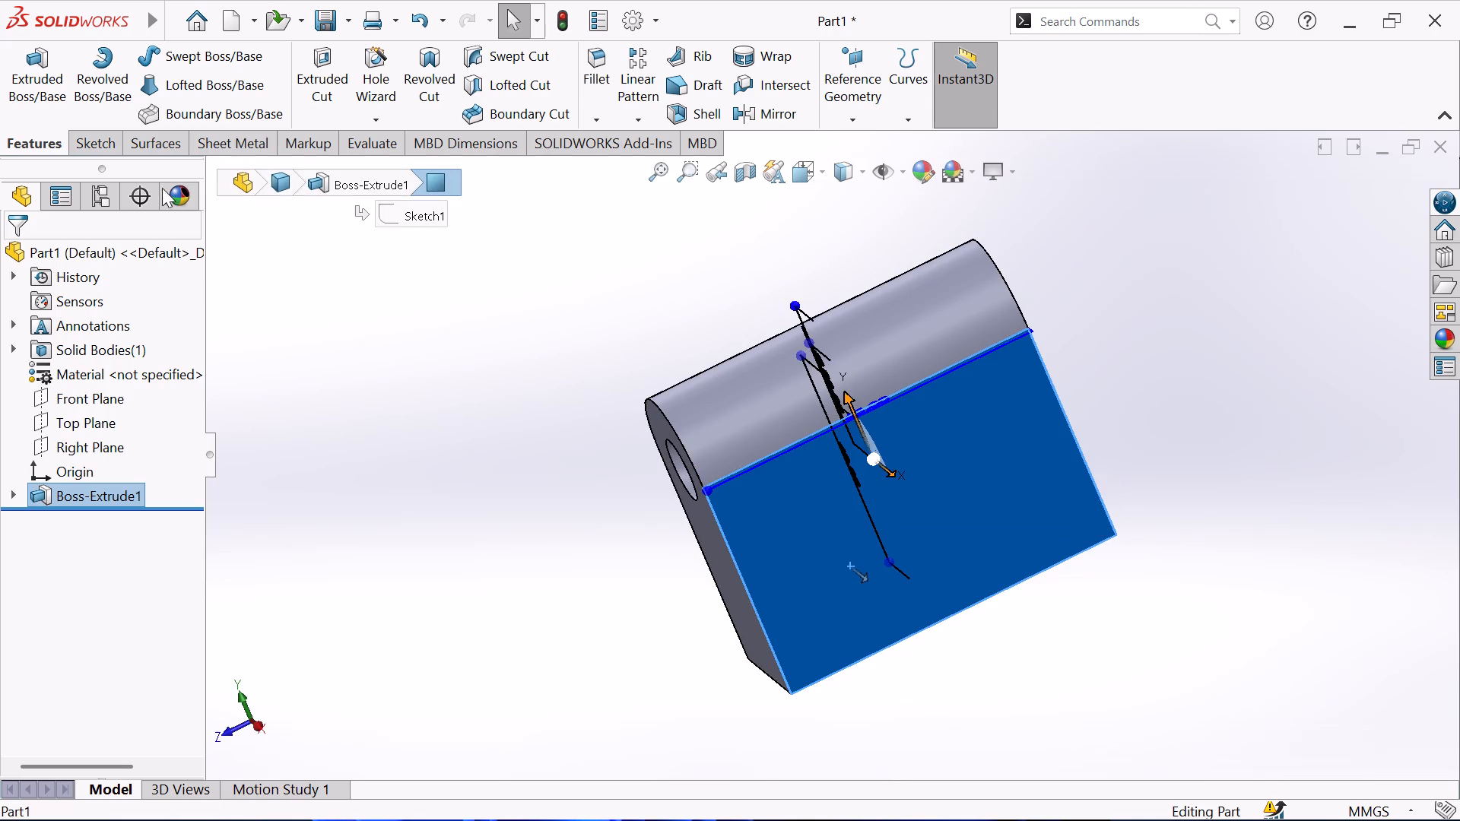
pyautogui.click(108, 148)
pyautogui.click(21, 60)
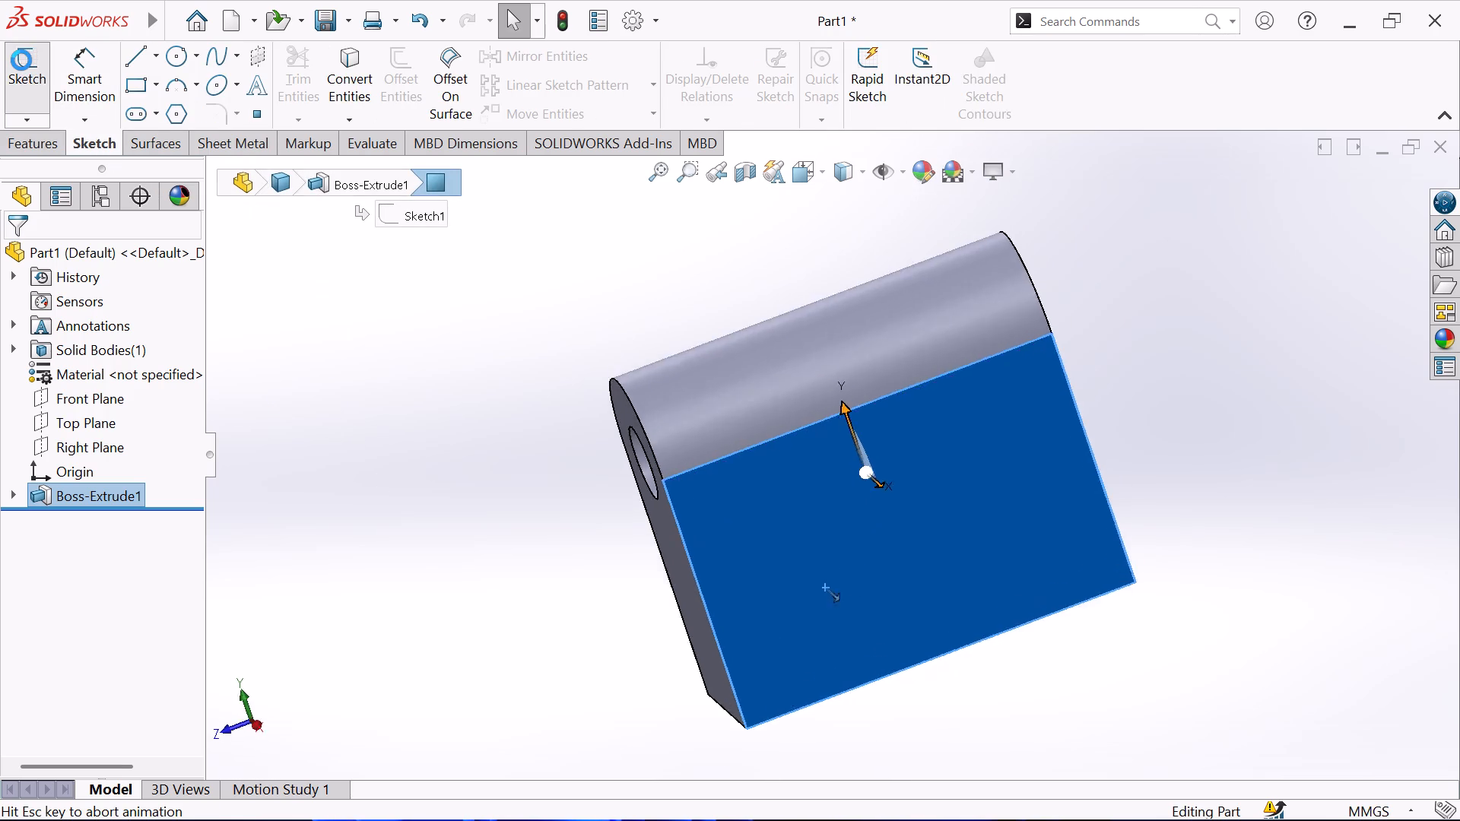
pyautogui.scroll(3, 607, 371)
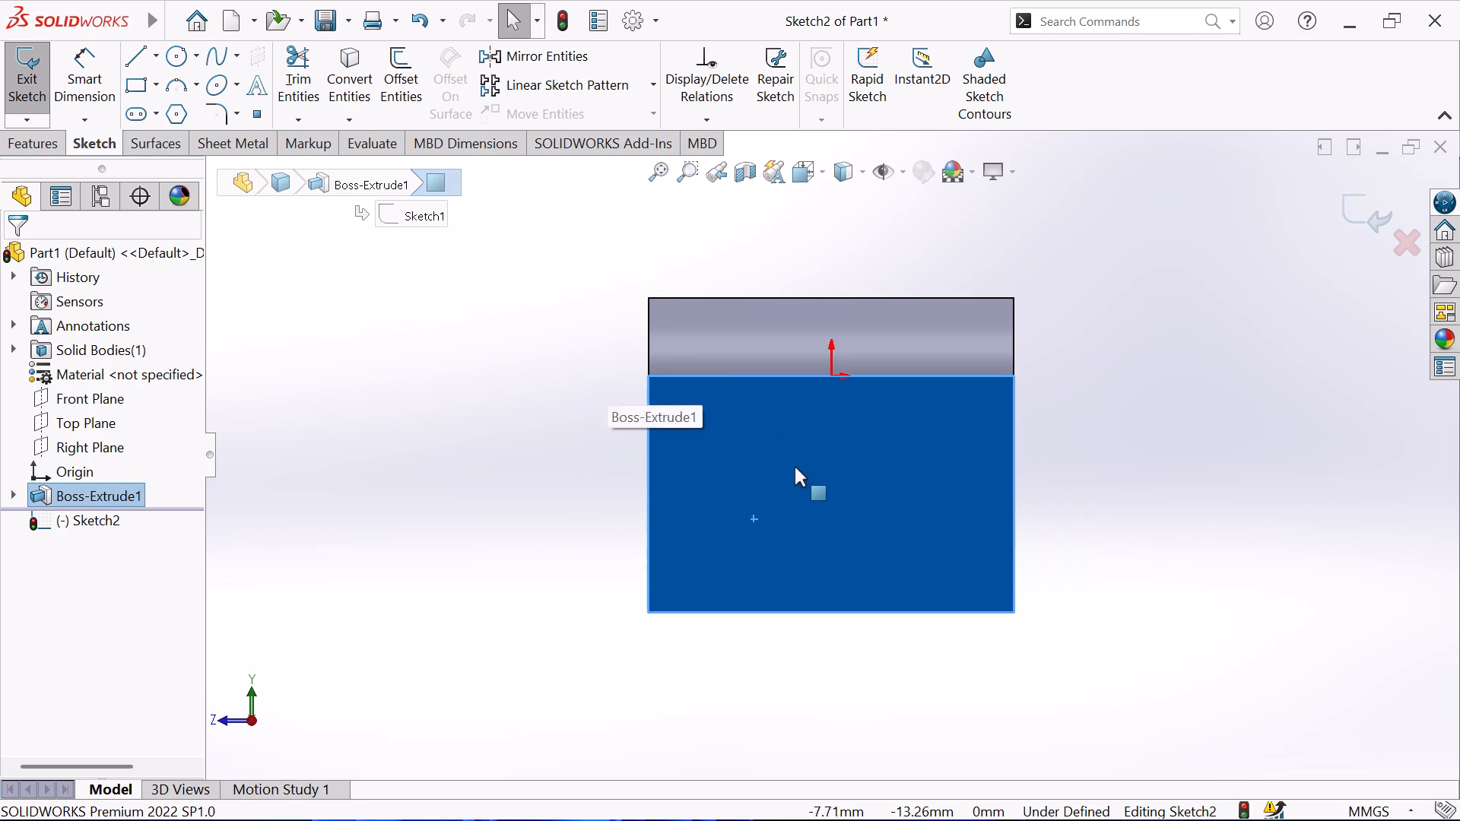
pyautogui.scroll(-2, 795, 467)
pyautogui.scroll(2, 893, 460)
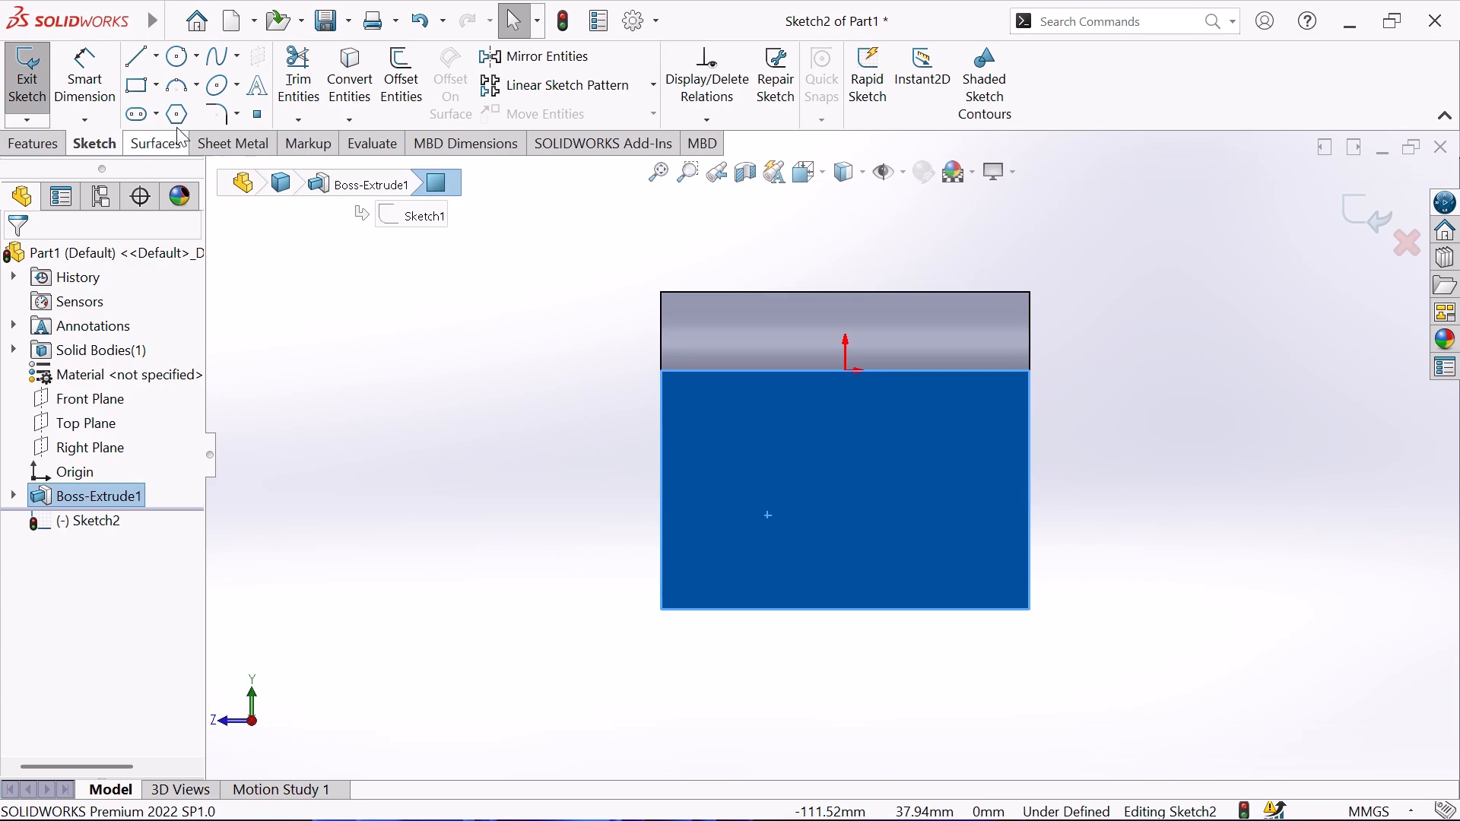
pyautogui.click(172, 60)
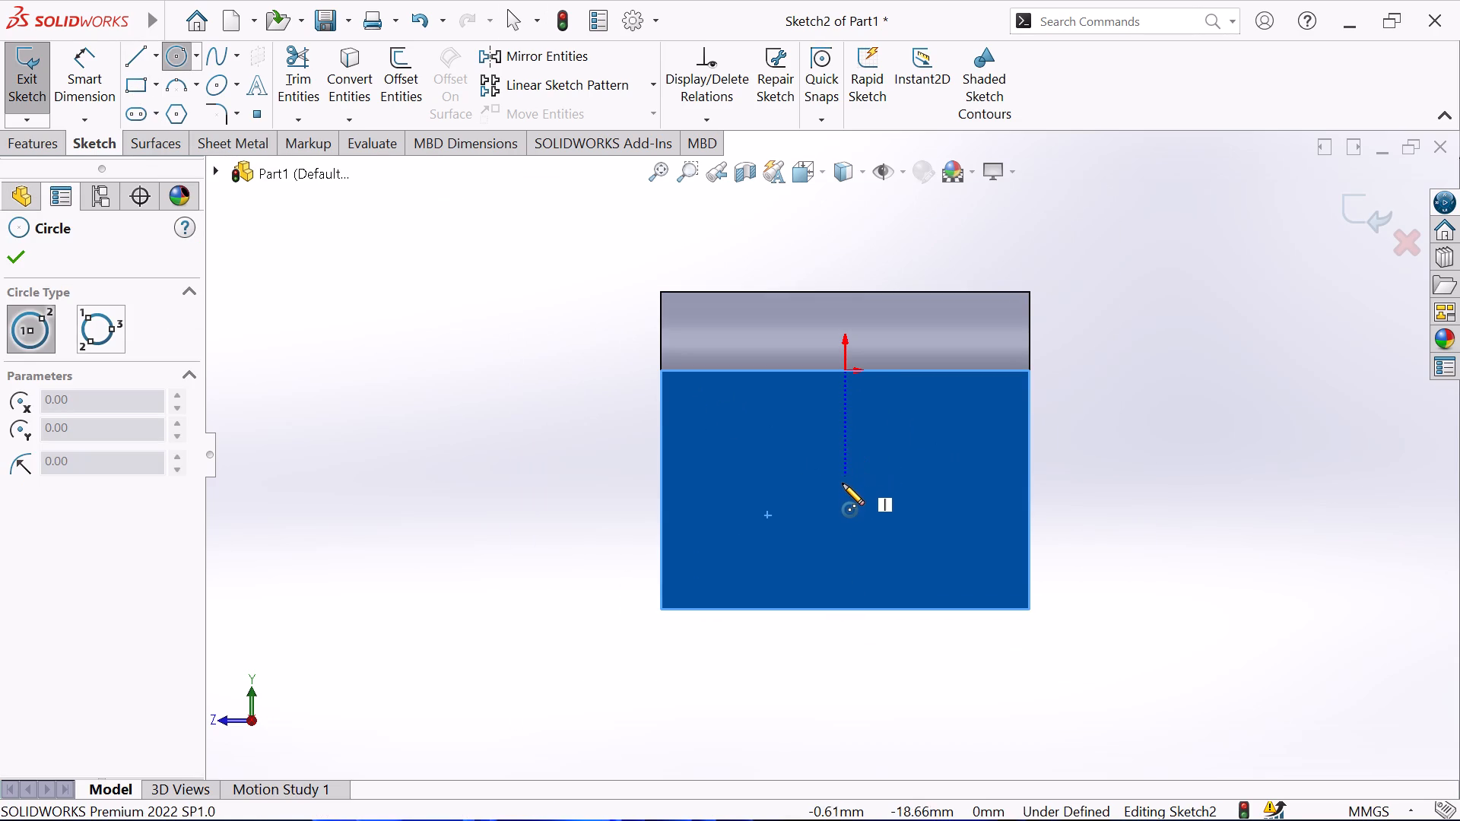
pyautogui.click(849, 506)
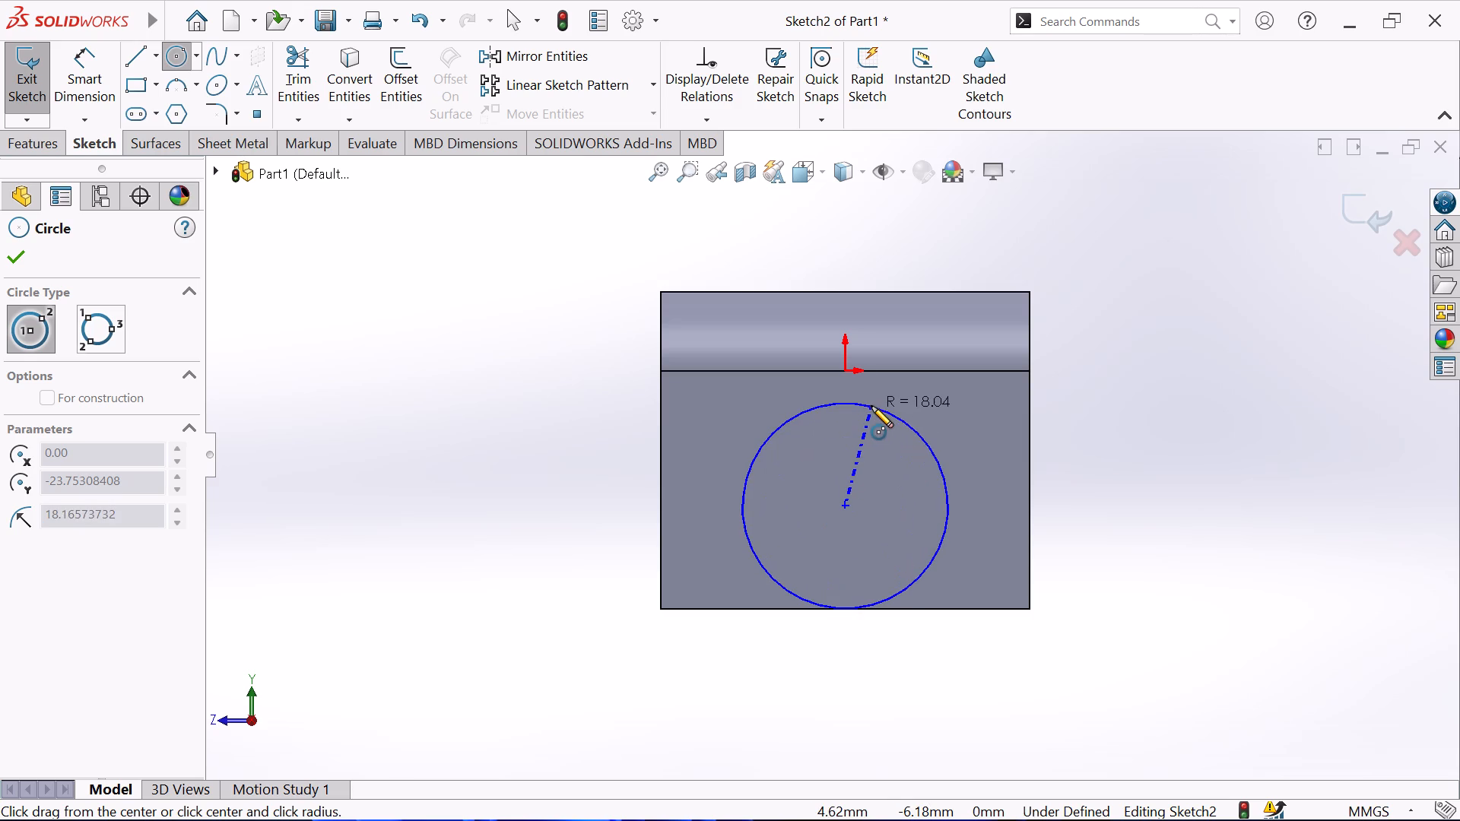
pyautogui.click(871, 406)
pyautogui.rightClick(341, 361)
pyautogui.click(431, 385)
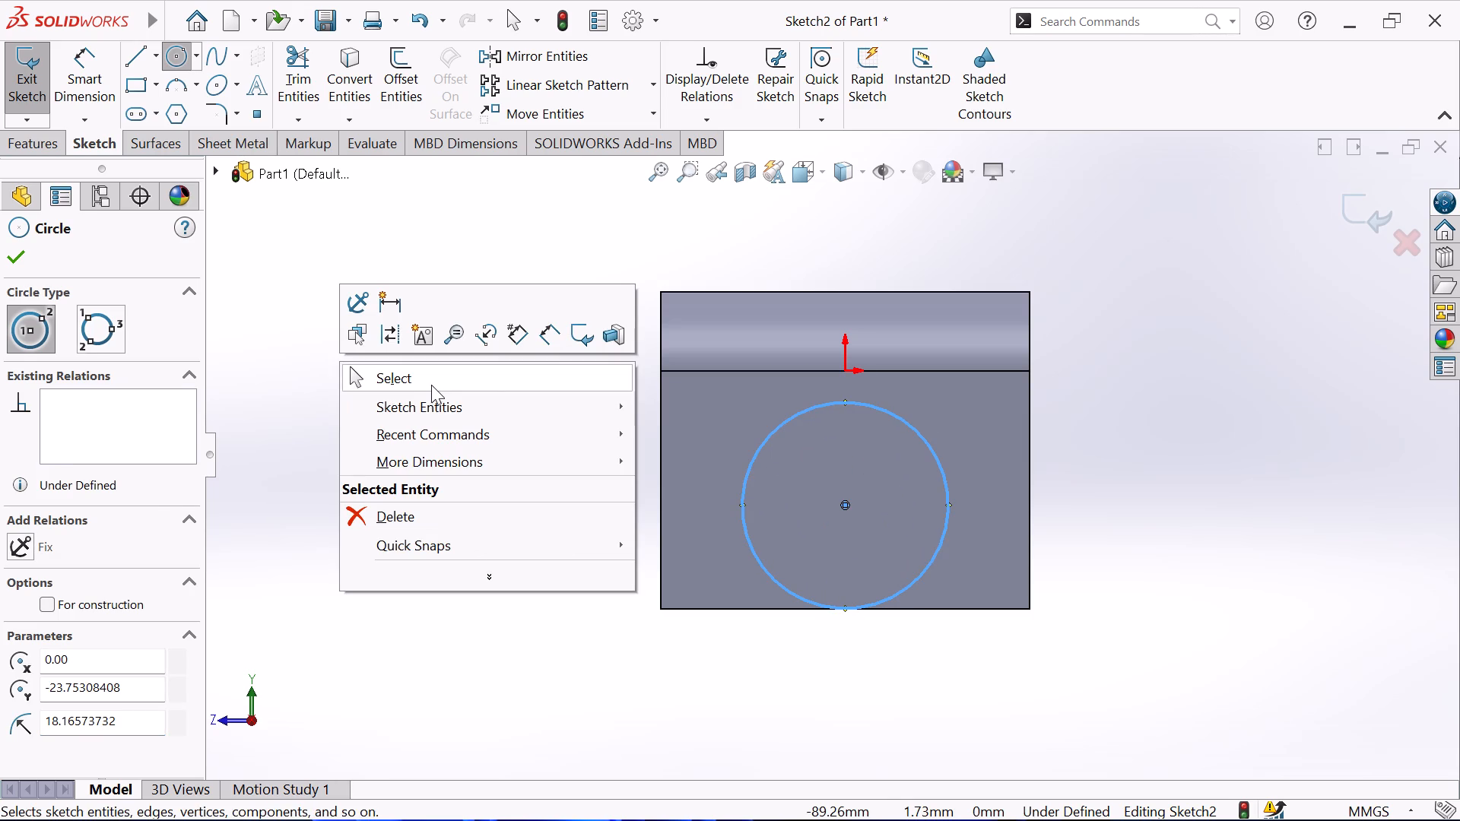
# Dimension the circle's centre 42 mm vertically below the midpoint of the rounded top's end edge.
pyautogui.click(92, 63)
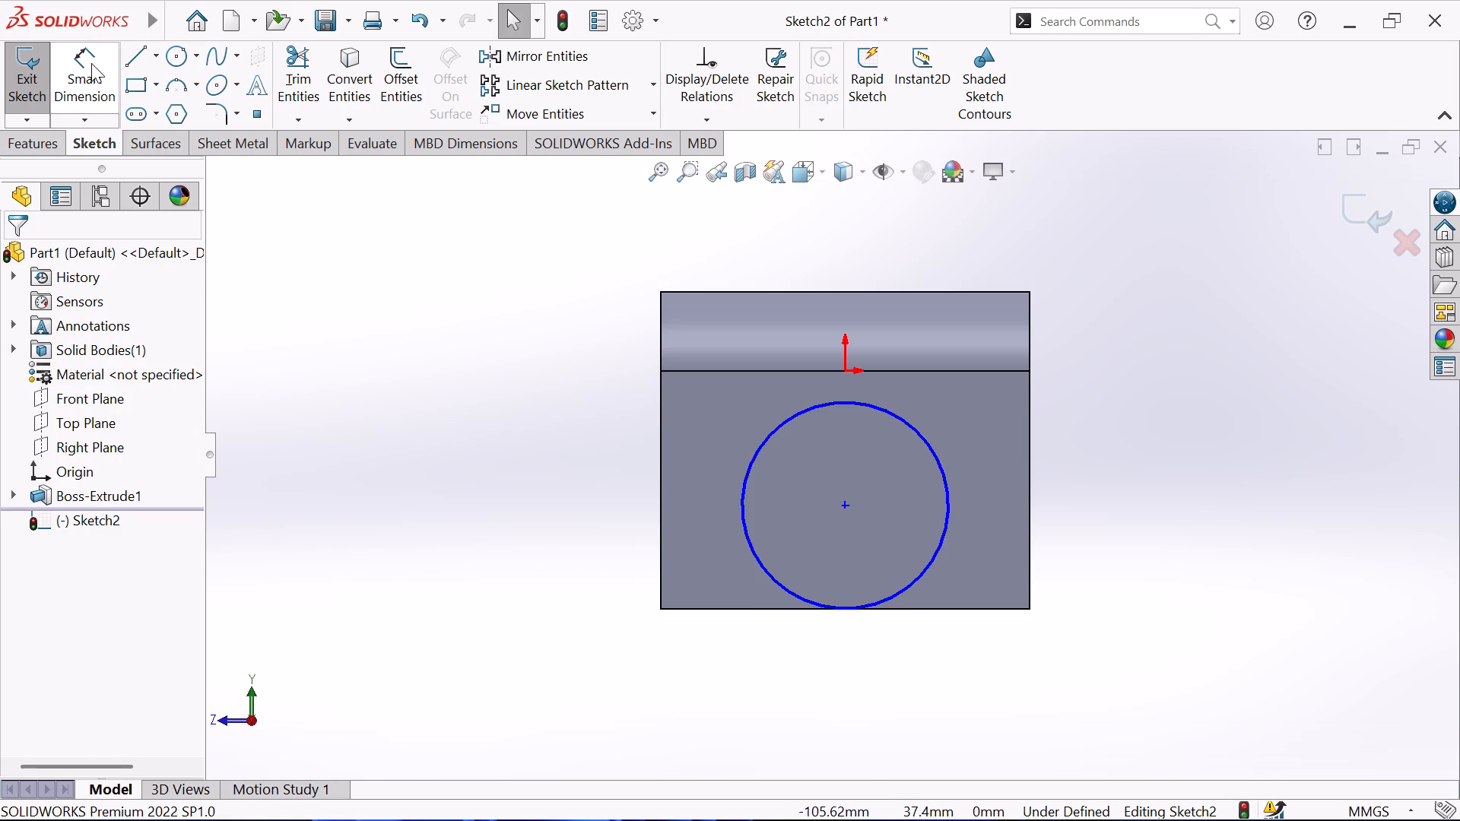
pyautogui.click(661, 328)
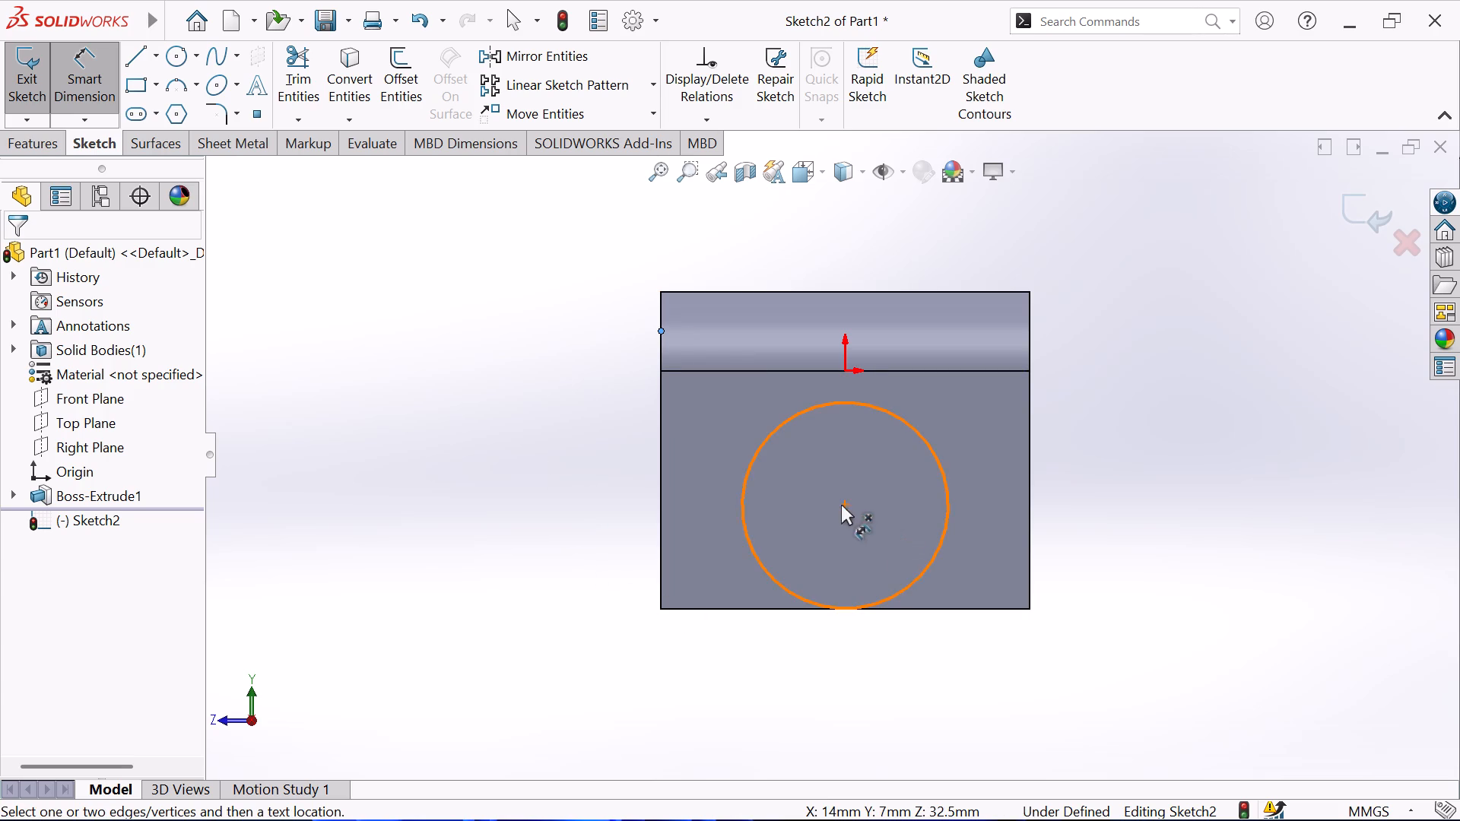
pyautogui.click(843, 504)
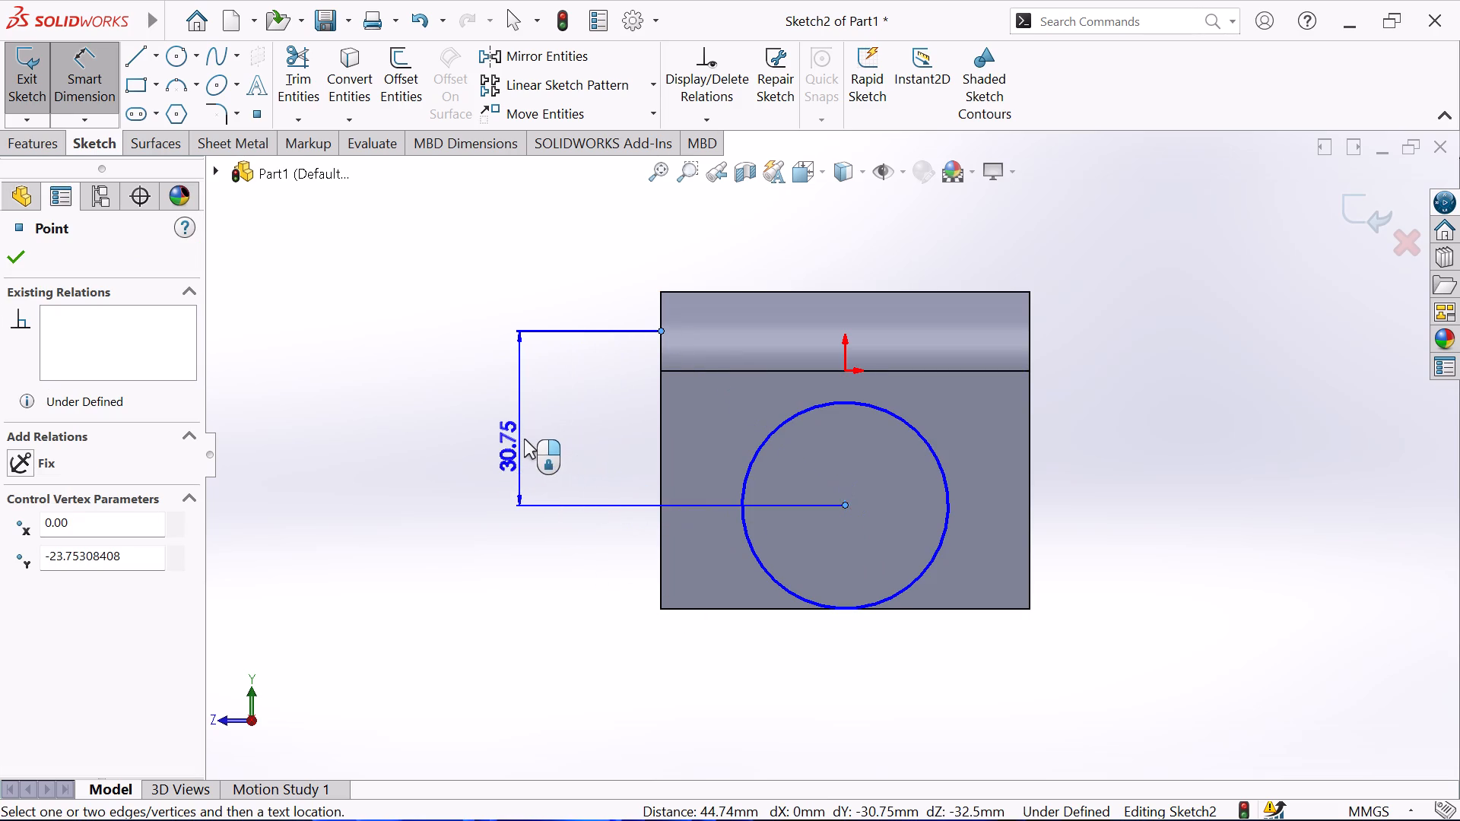
pyautogui.click(530, 429)
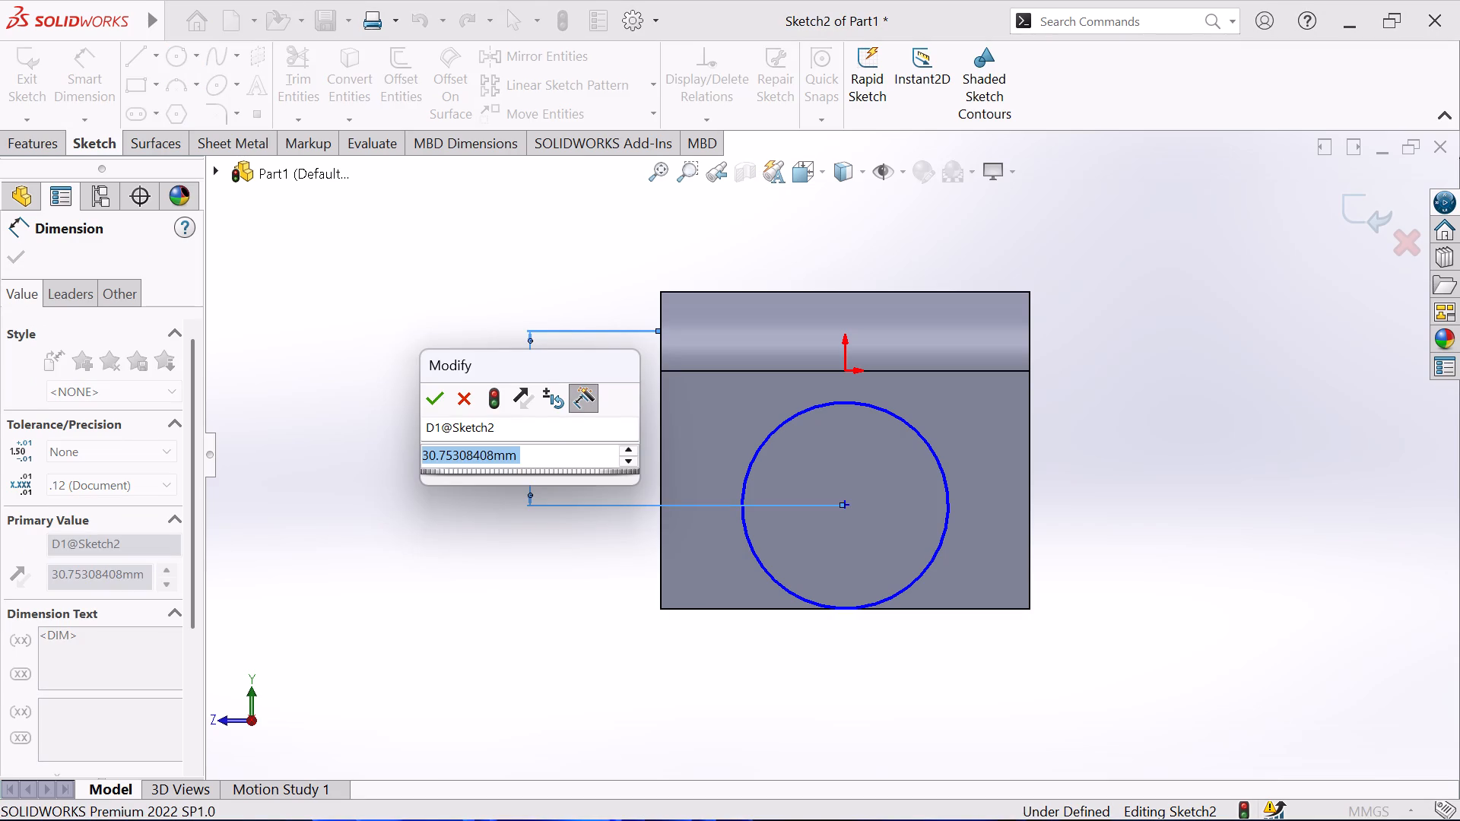
pyautogui.write('42')
pyautogui.press('Return')
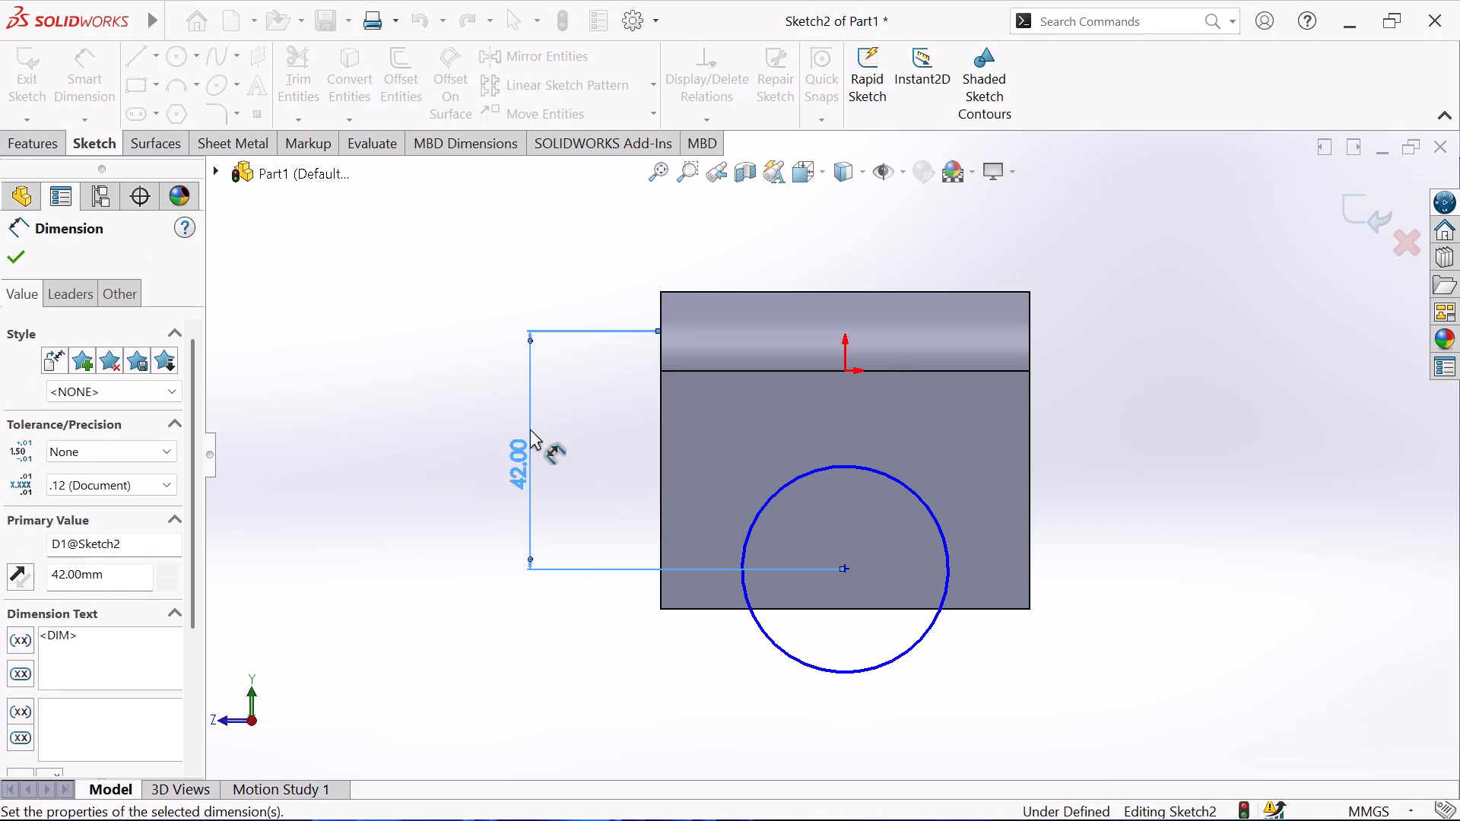
pyautogui.click(12, 252)
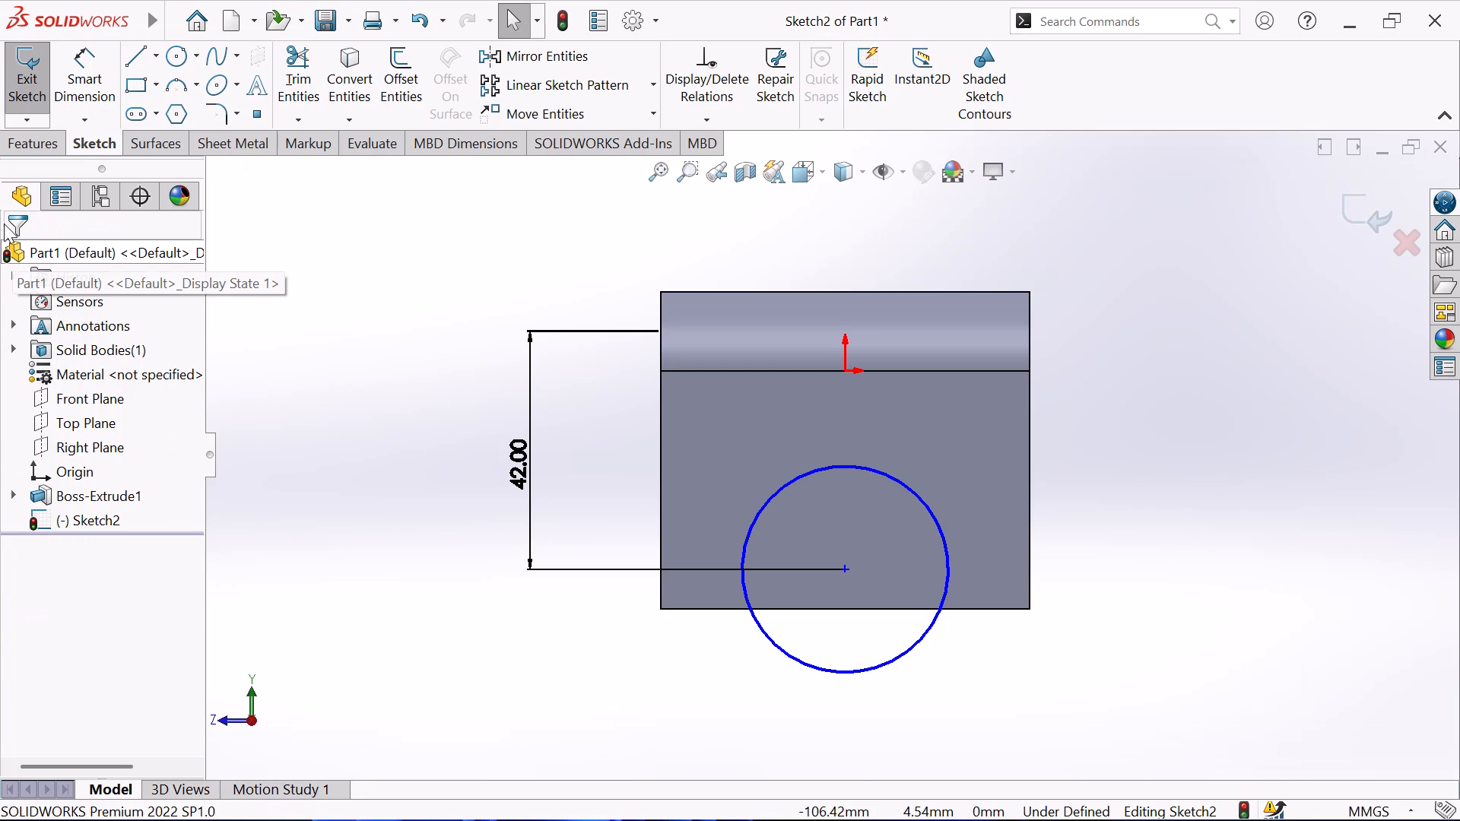
# Sketch a concentric inner circle of about 13.5 mm radius on the existing circle's centre.
pyautogui.click(170, 54)
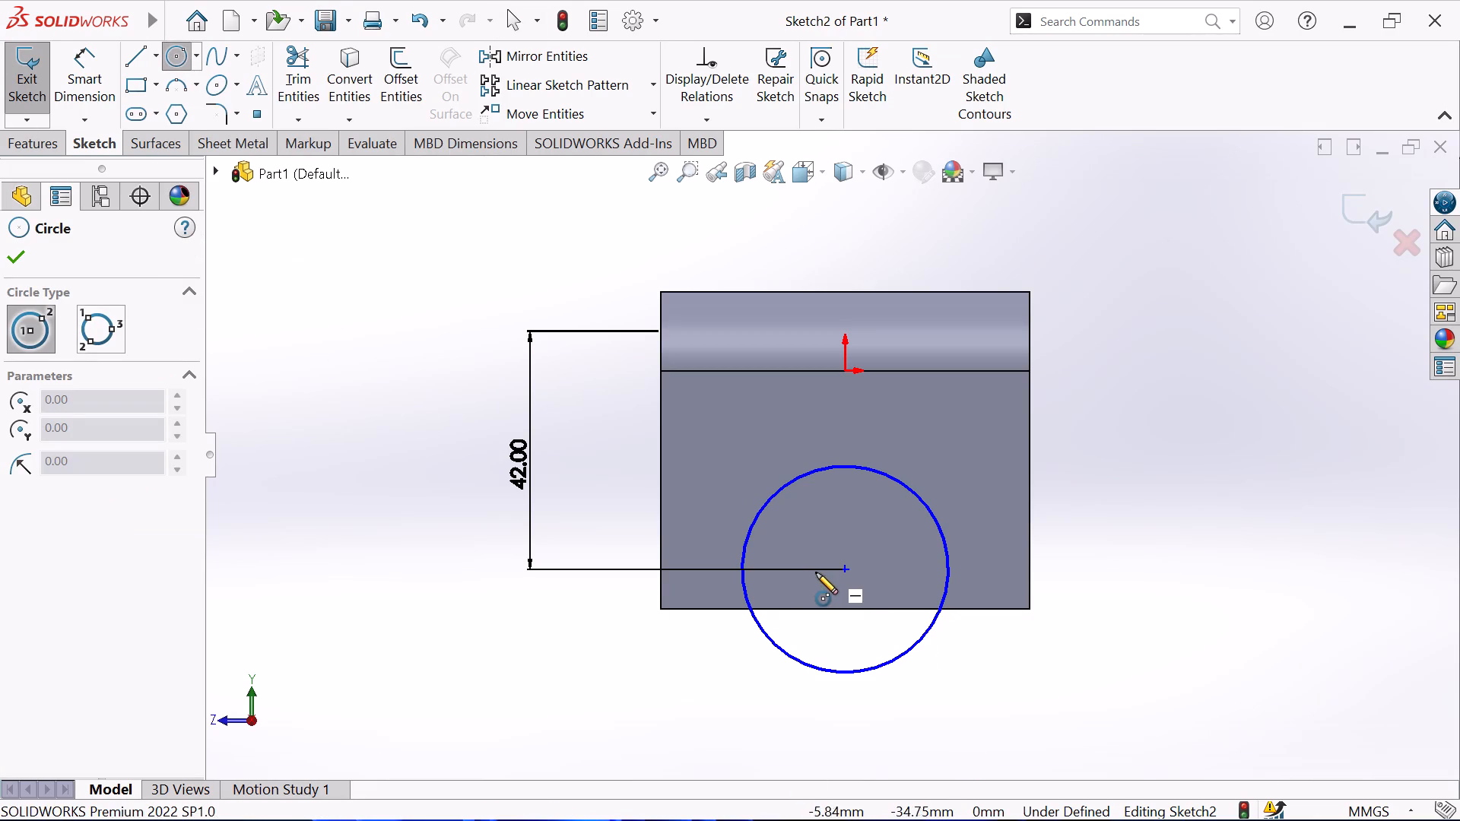
pyautogui.click(846, 570)
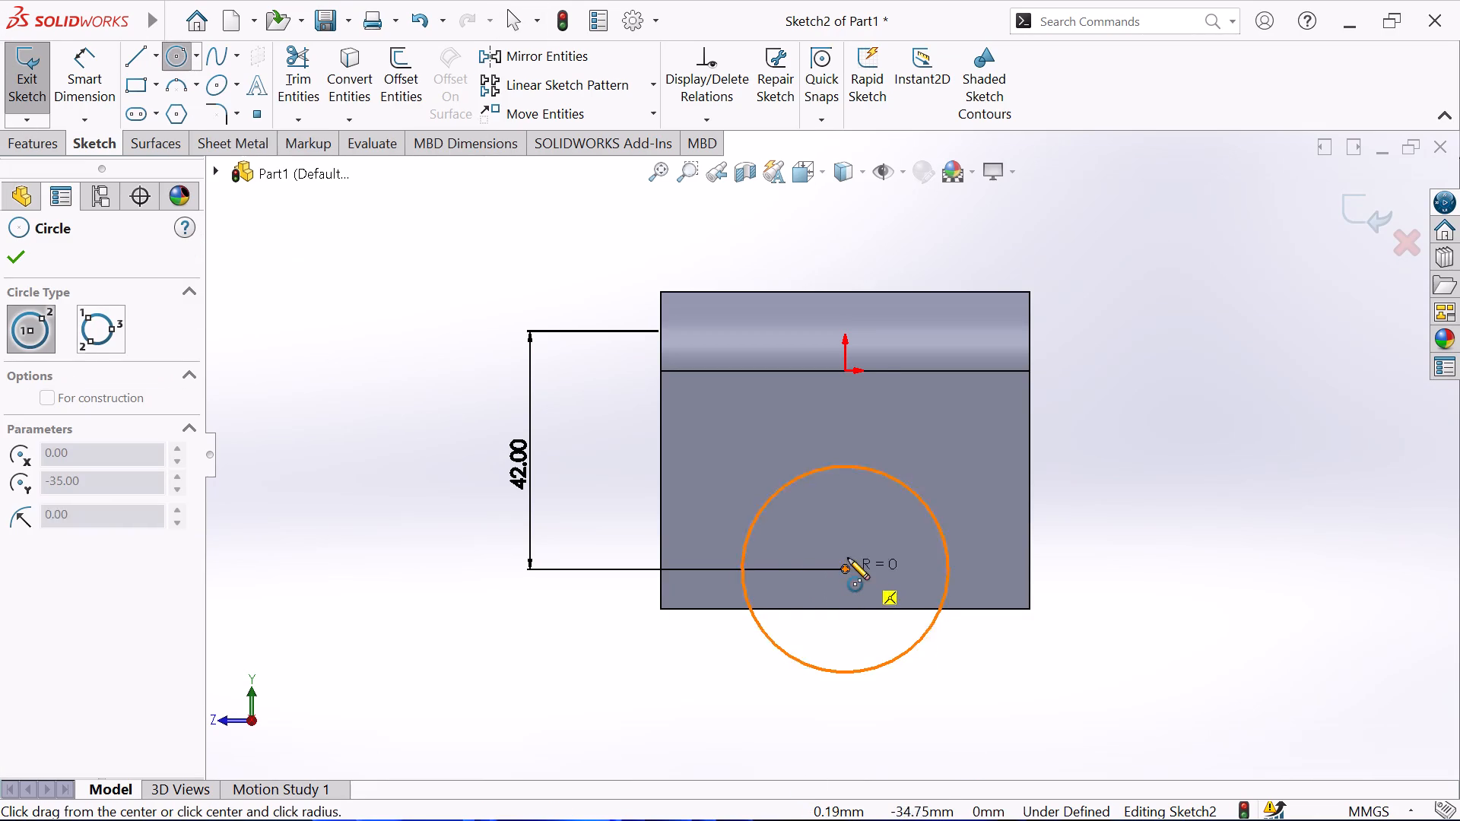
pyautogui.click(863, 495)
pyautogui.rightClick(592, 467)
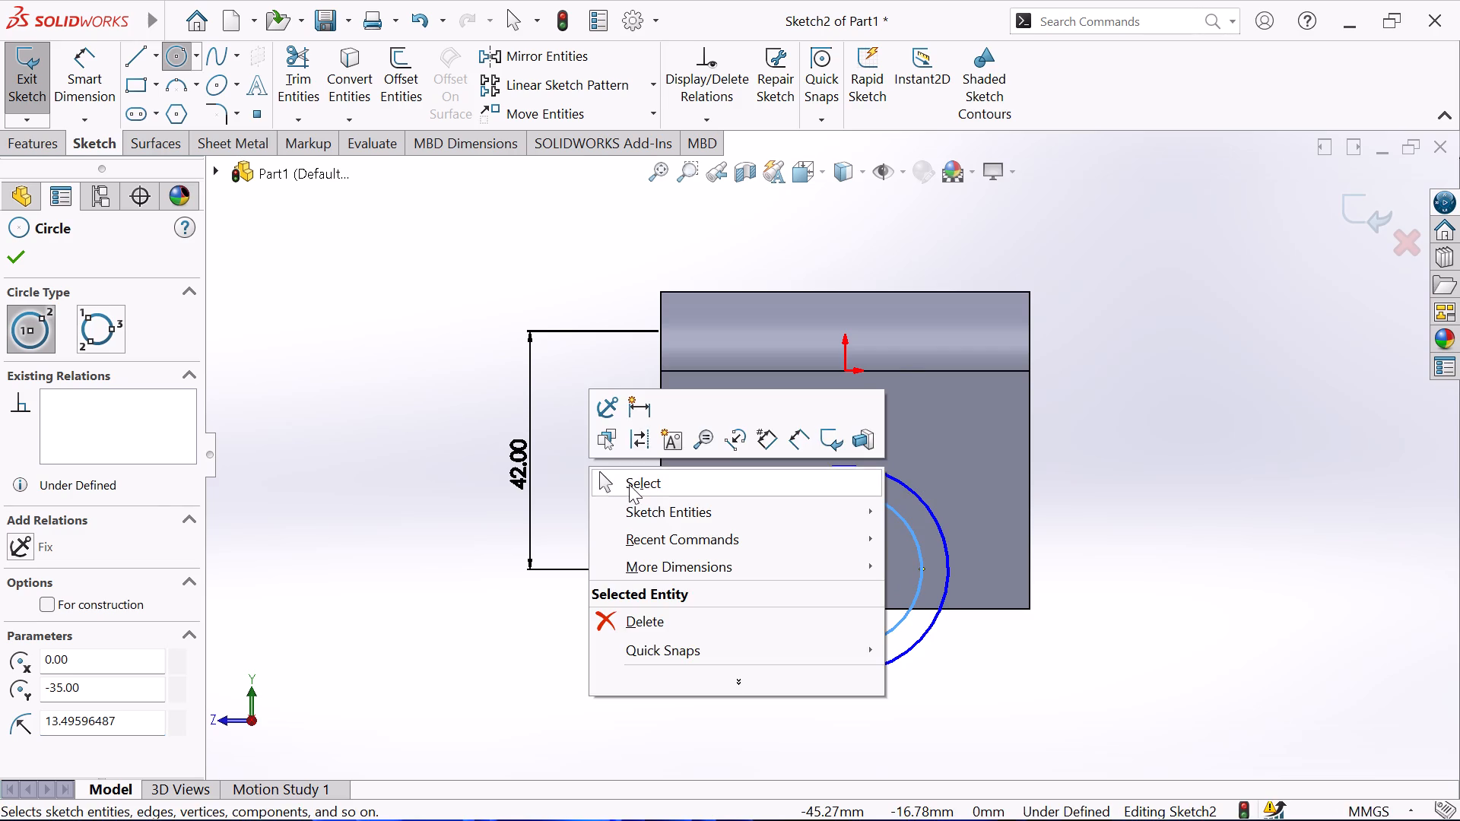
pyautogui.click(630, 484)
# Dimension the outer circle to a 60 mm diameter.
pyautogui.click(69, 55)
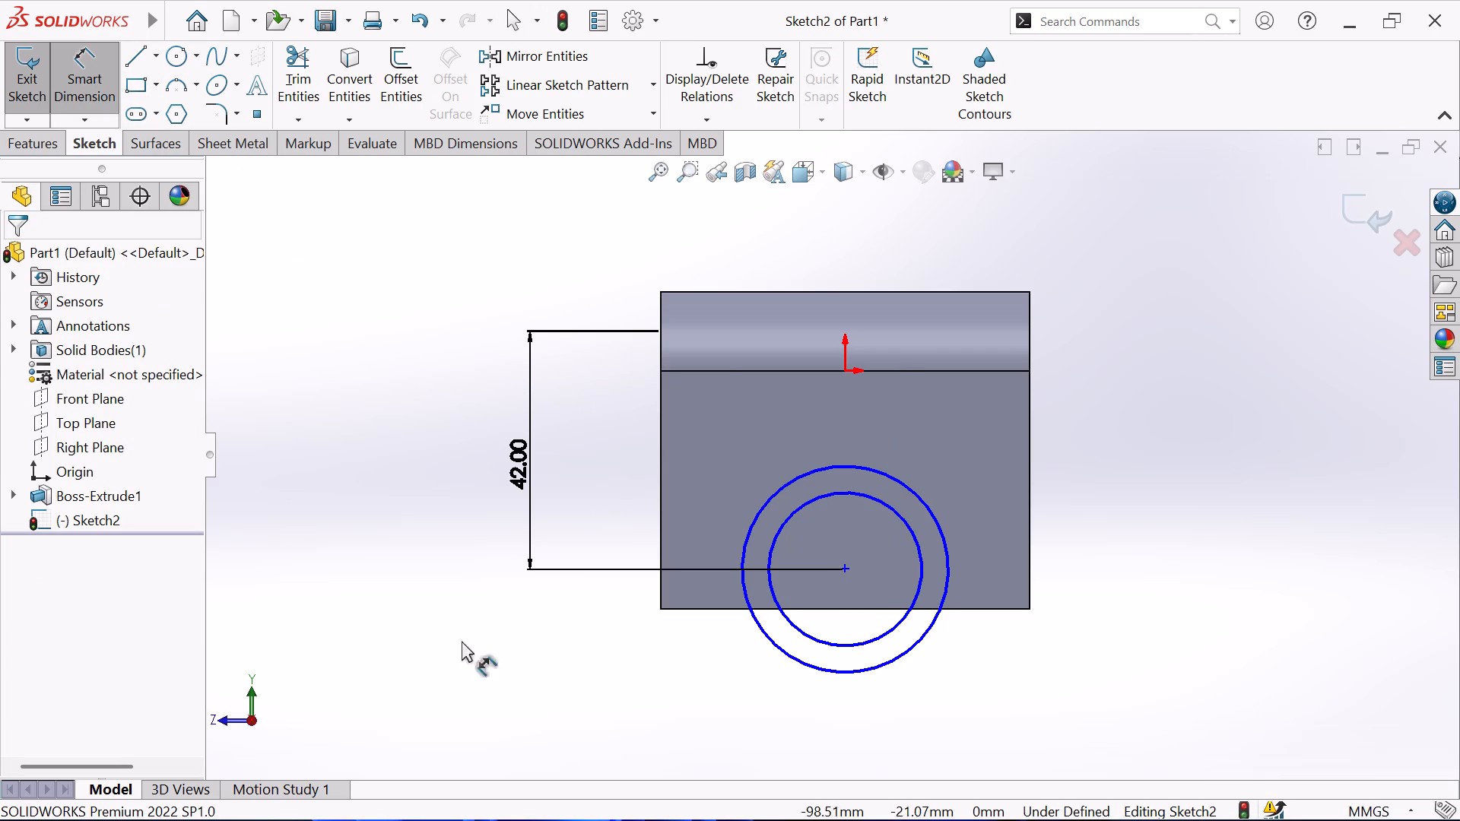
pyautogui.click(763, 638)
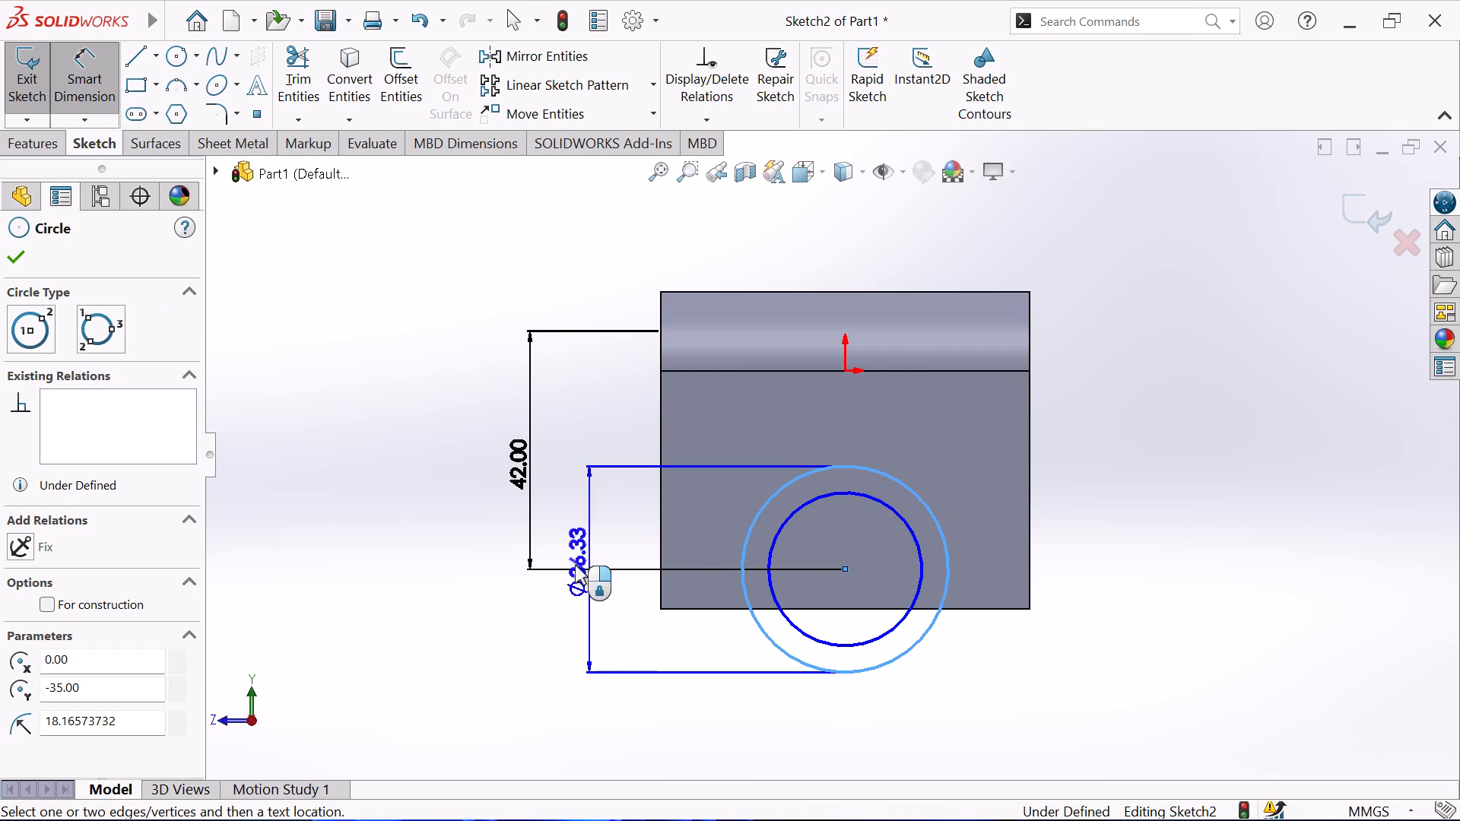
pyautogui.click(453, 572)
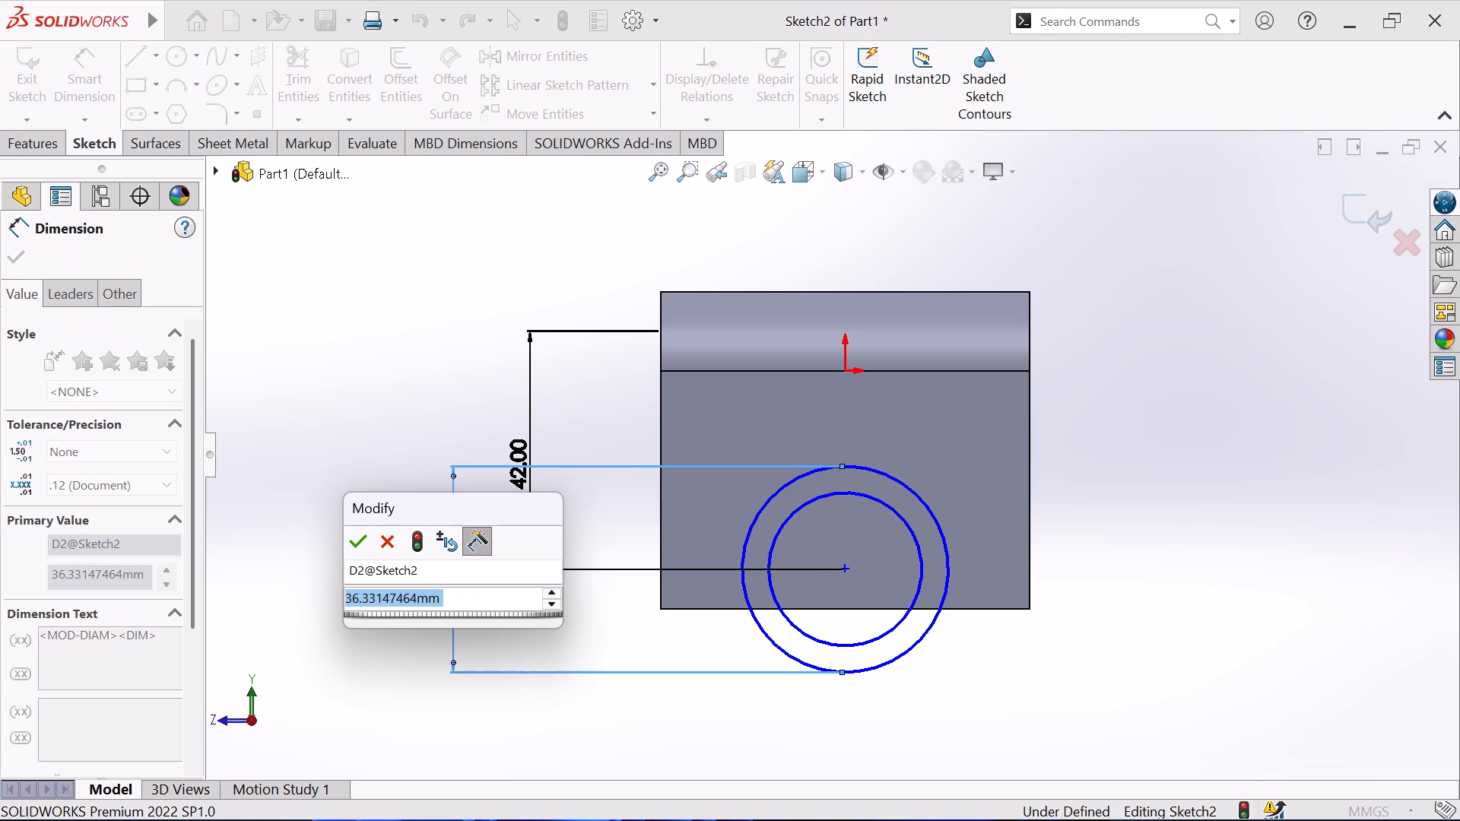
pyautogui.press('5')
pyautogui.press('BackSpace')
pyautogui.write('60')
pyautogui.press('Return')
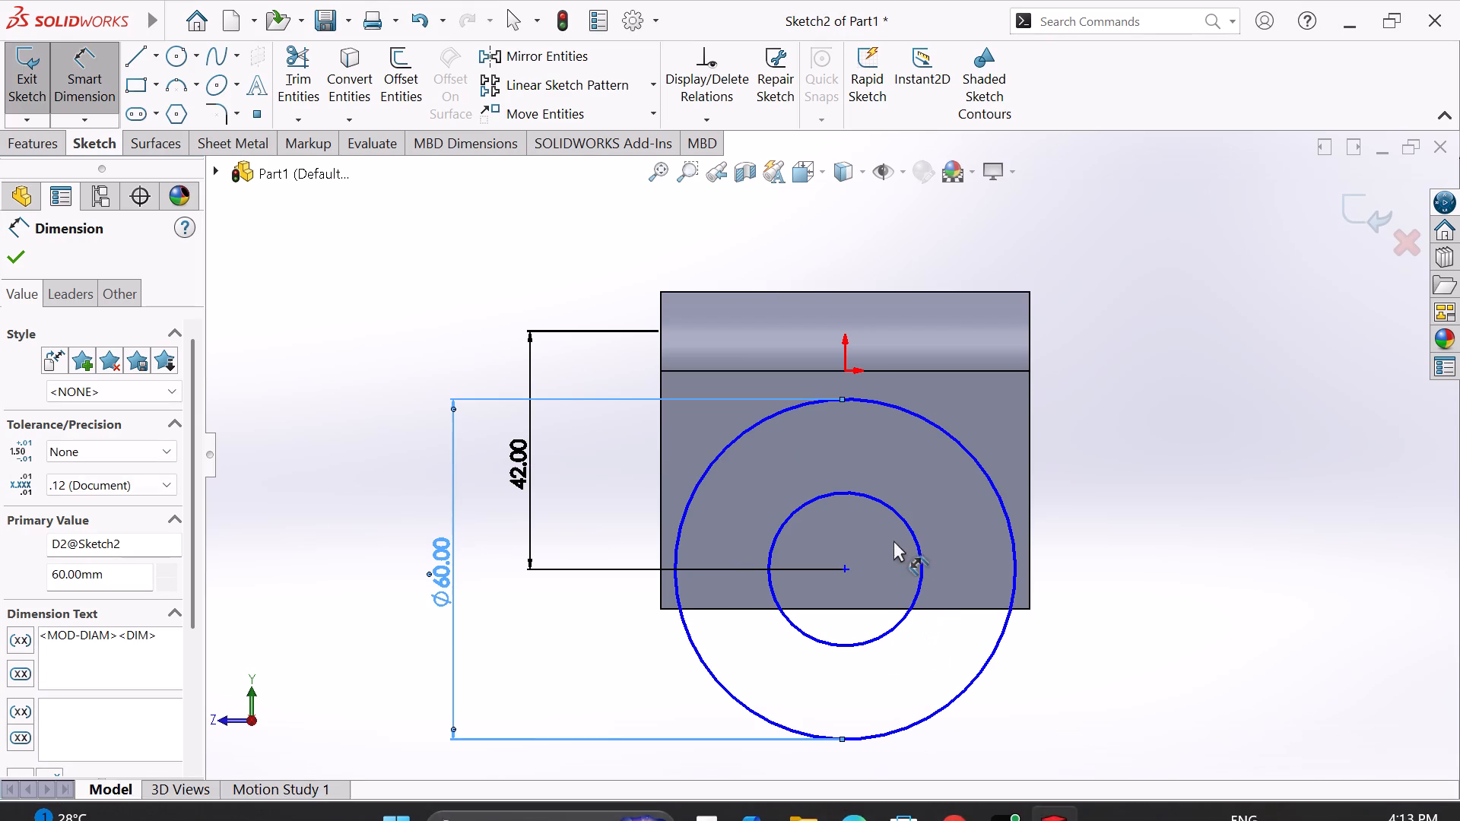
# Dimension the smaller concentric circle to a 70 mm diameter.
pyautogui.click(899, 512)
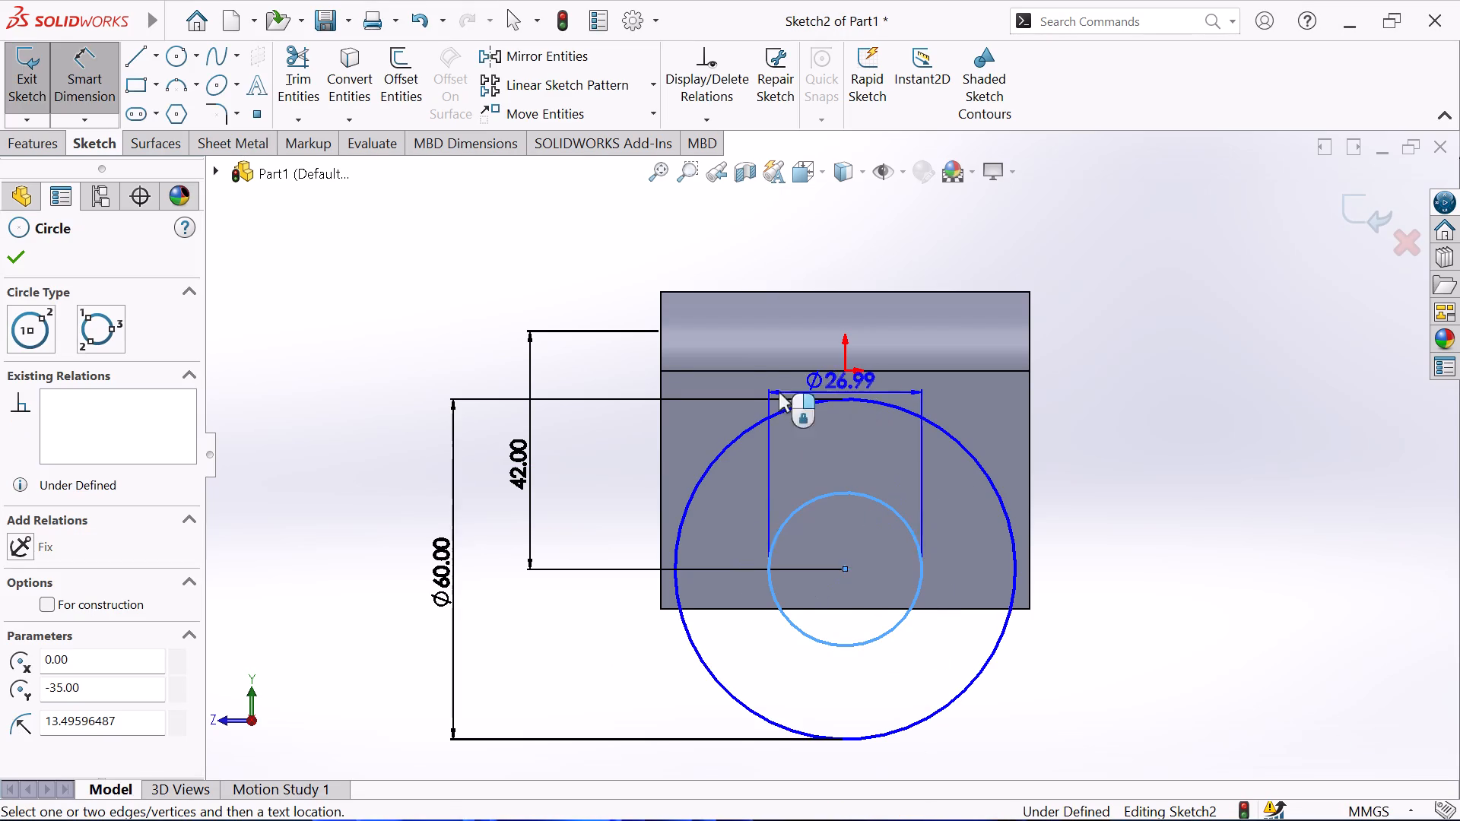
pyautogui.click(570, 463)
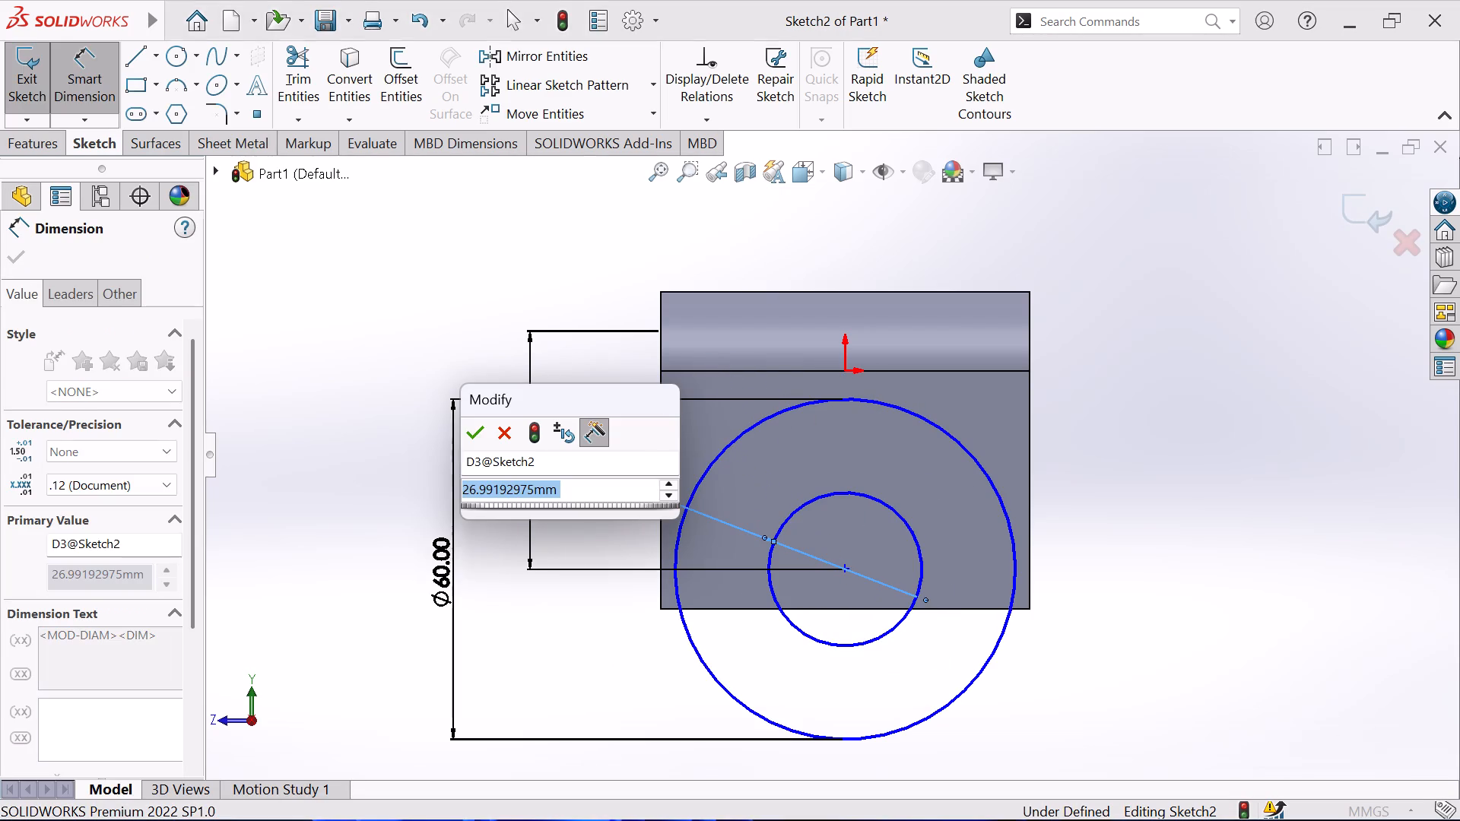
pyautogui.write('70')
pyautogui.press('Return')
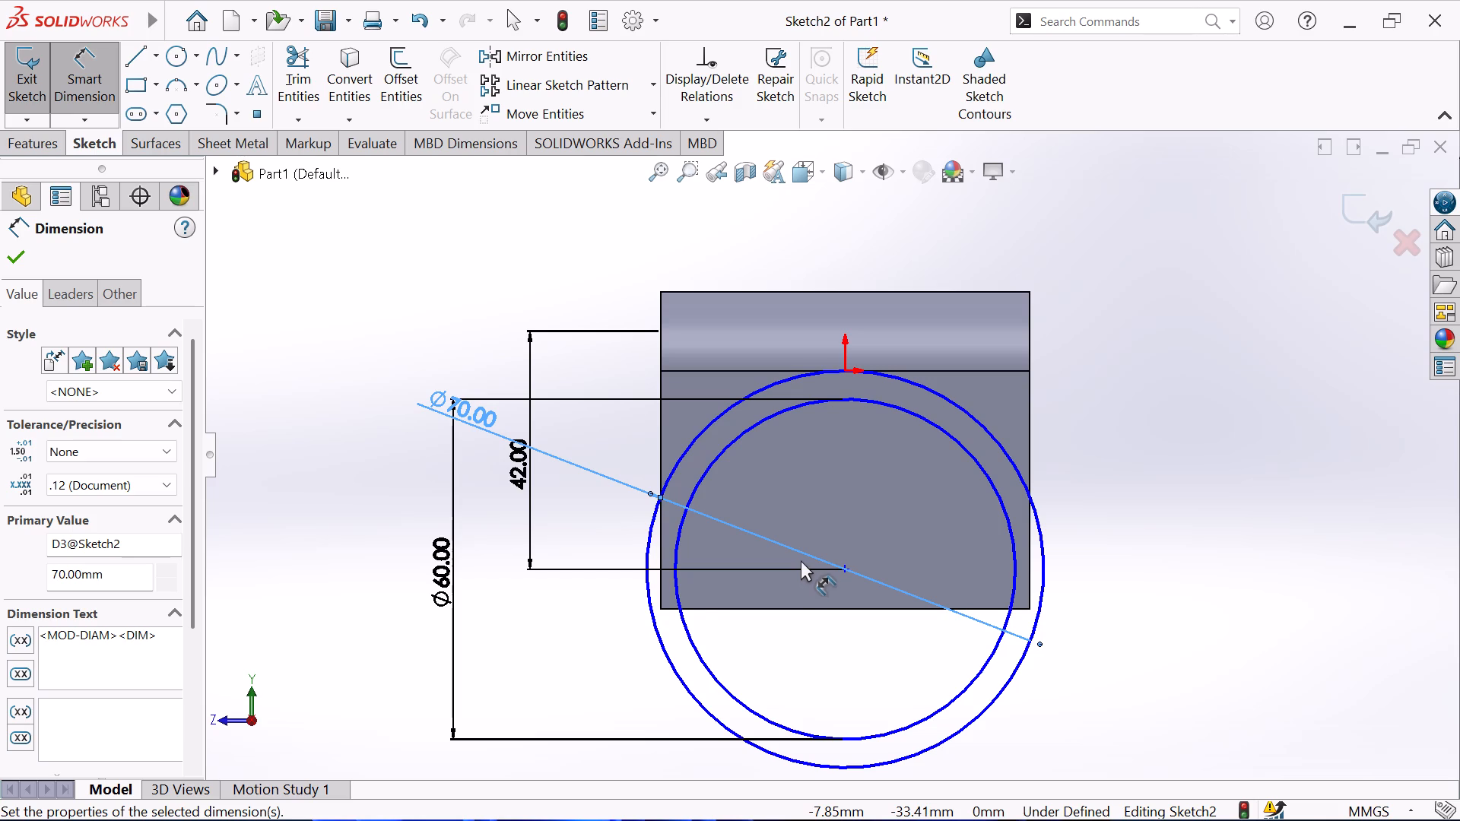
pyautogui.scroll(1, 801, 560)
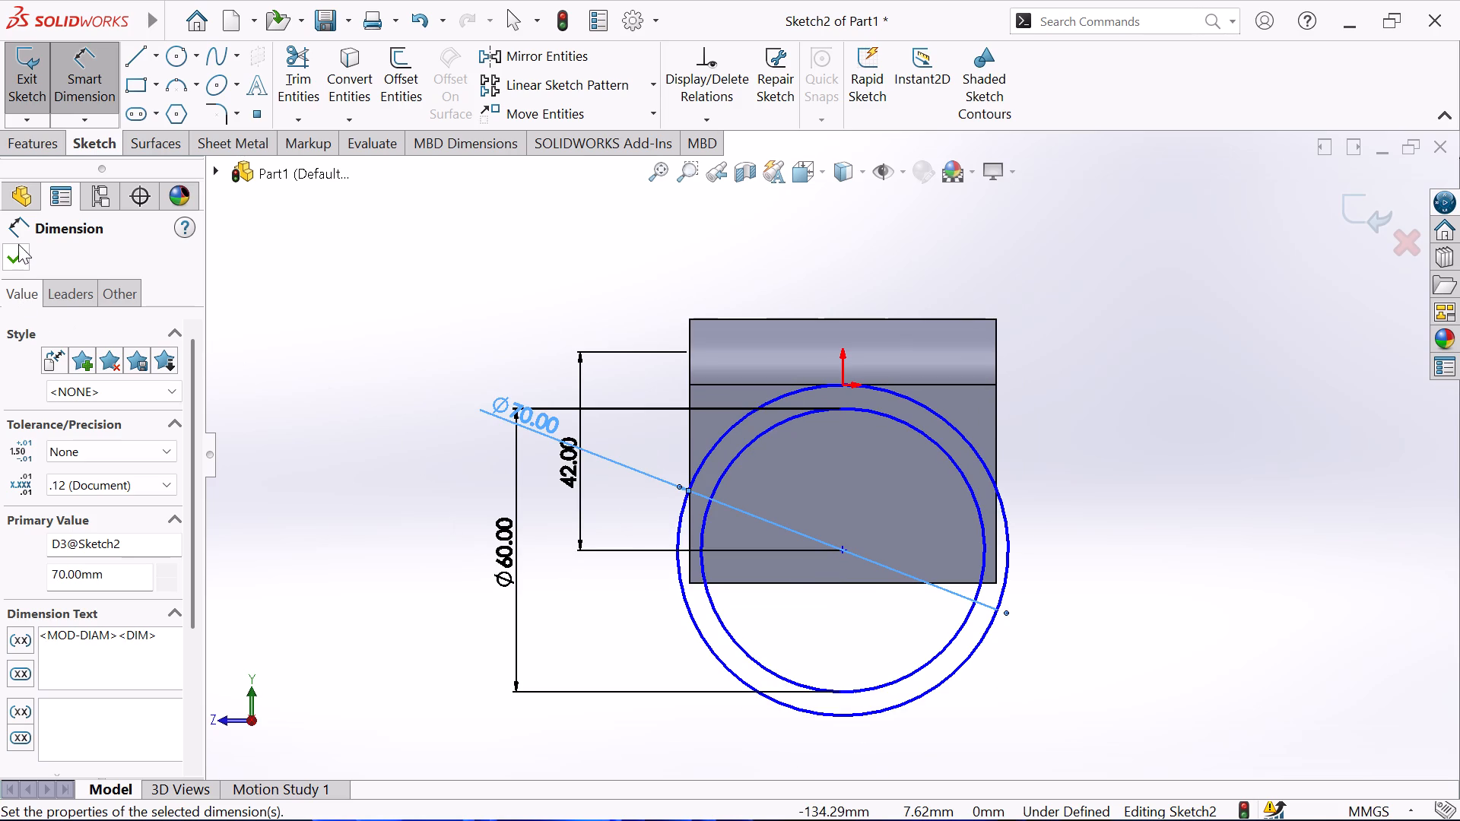
# Start a Boss-Extrude of the ring between the 60 and 70 mm circles, Blind, with a second direction 40 mm deep.
pyautogui.click(18, 255)
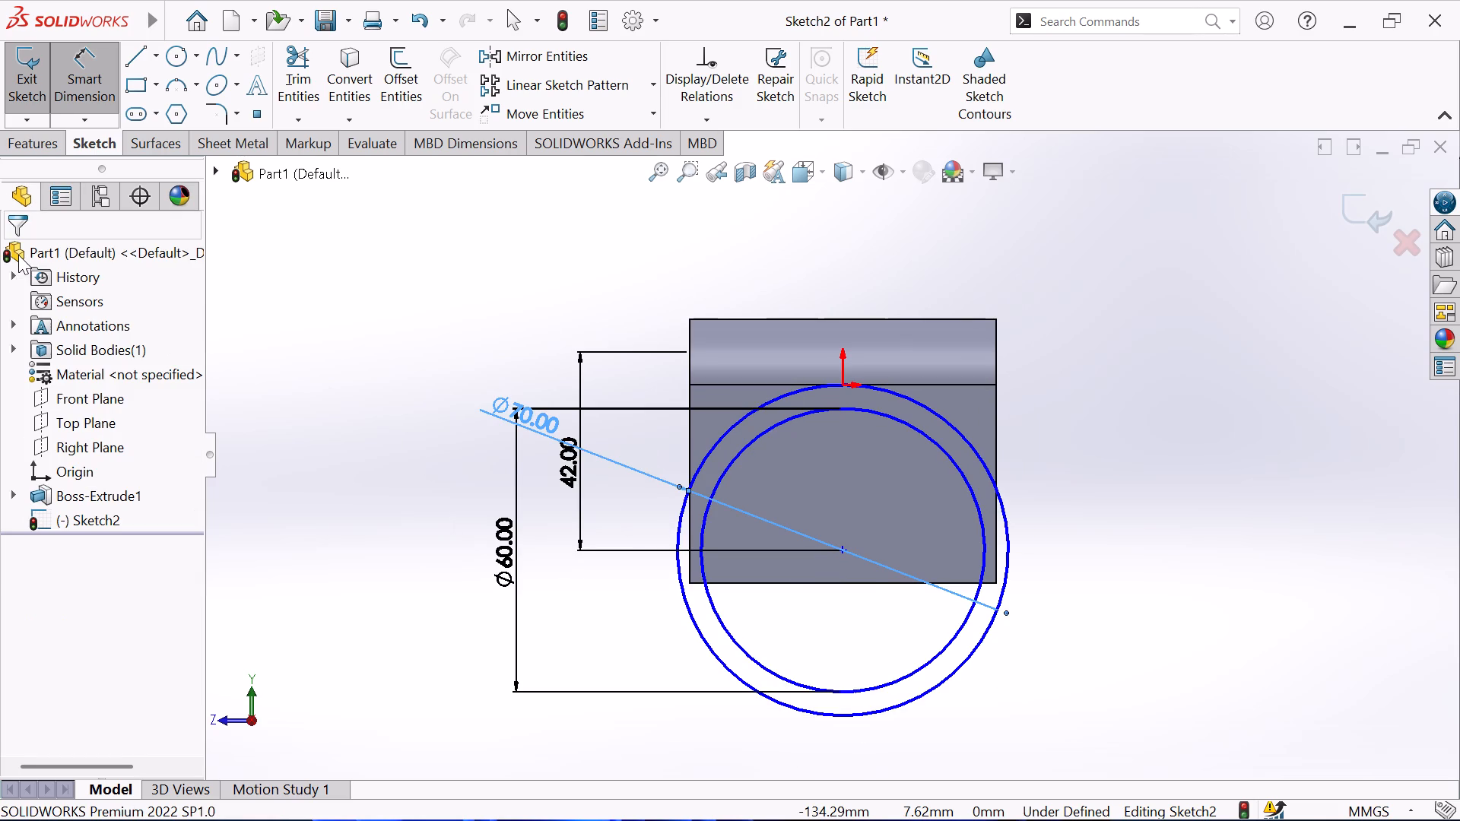
pyautogui.click(46, 144)
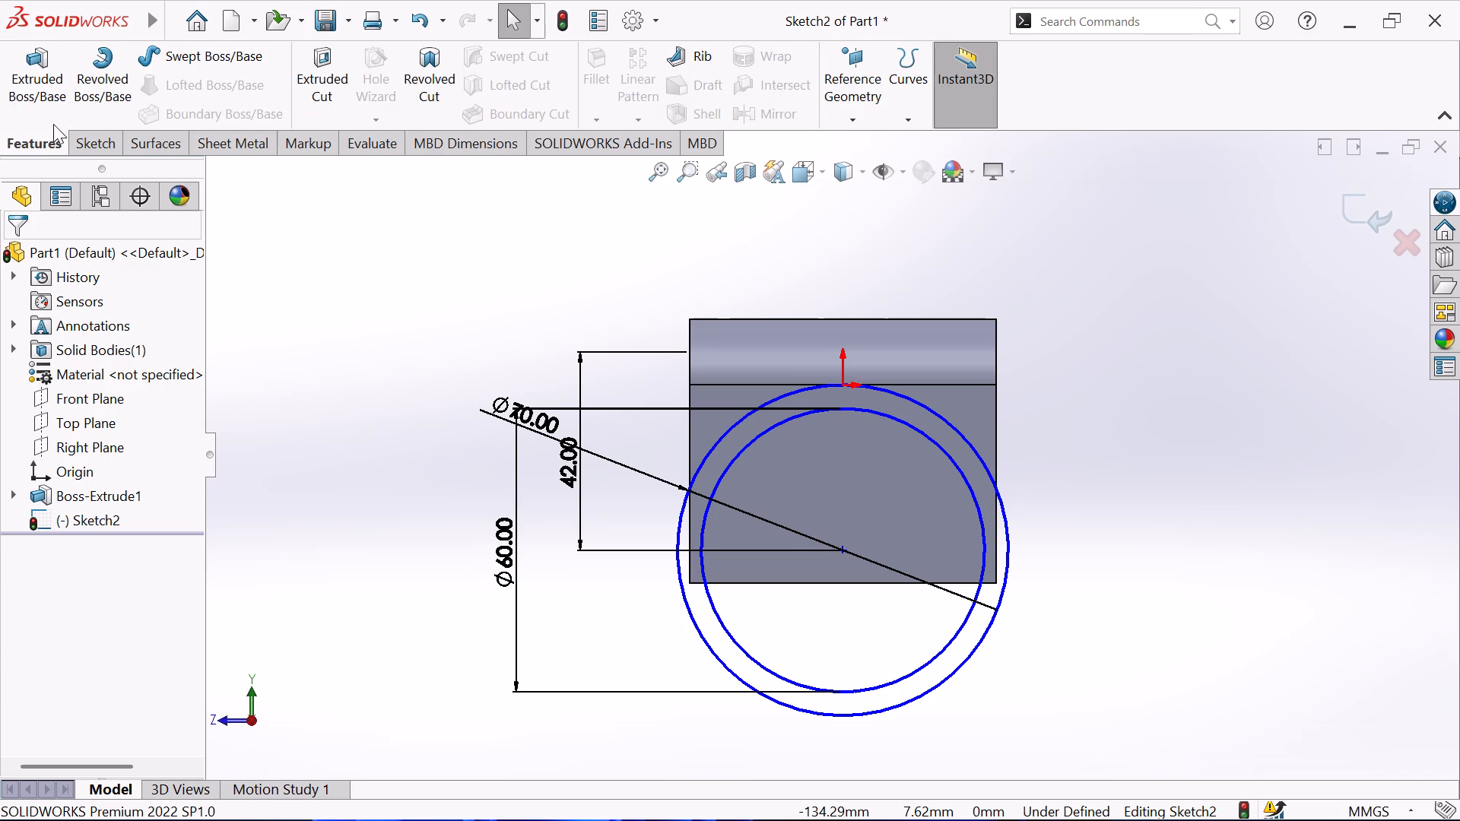
pyautogui.click(55, 90)
pyautogui.scroll(1, 452, 412)
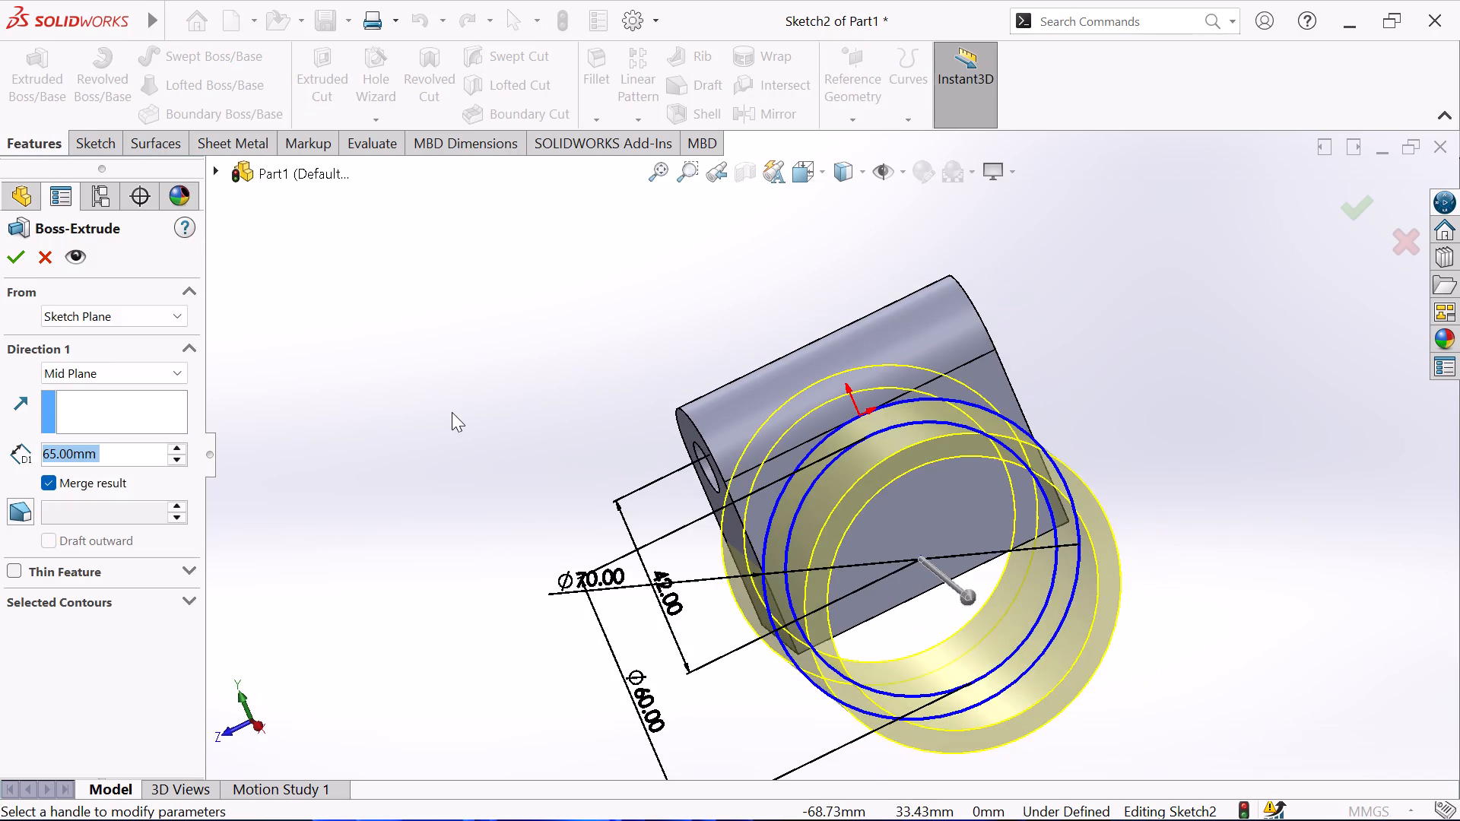
pyautogui.moveTo(461, 416); pyautogui.dragTo(558, 420, button='middle')
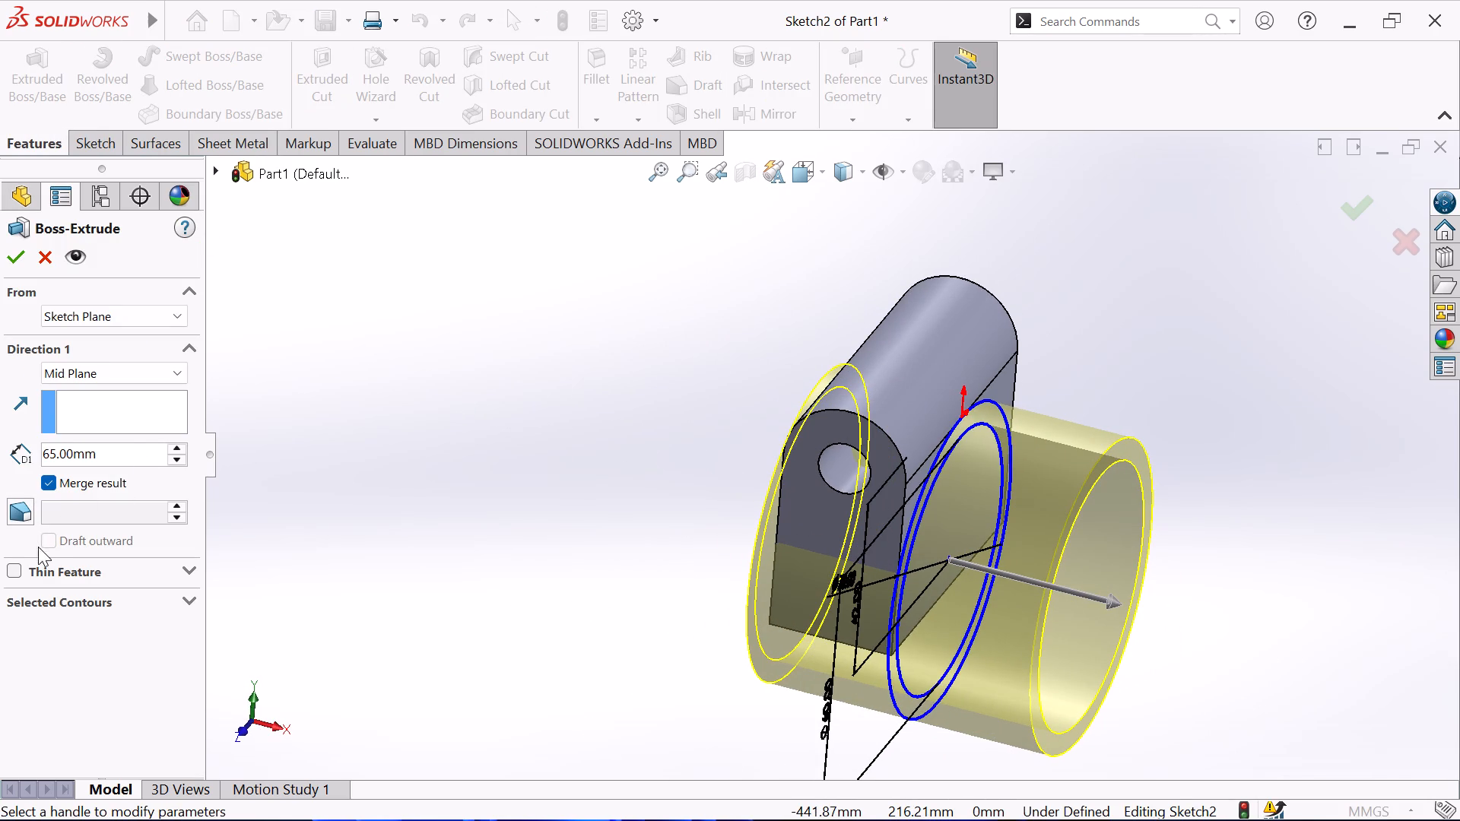
pyautogui.click(181, 373)
pyautogui.click(131, 393)
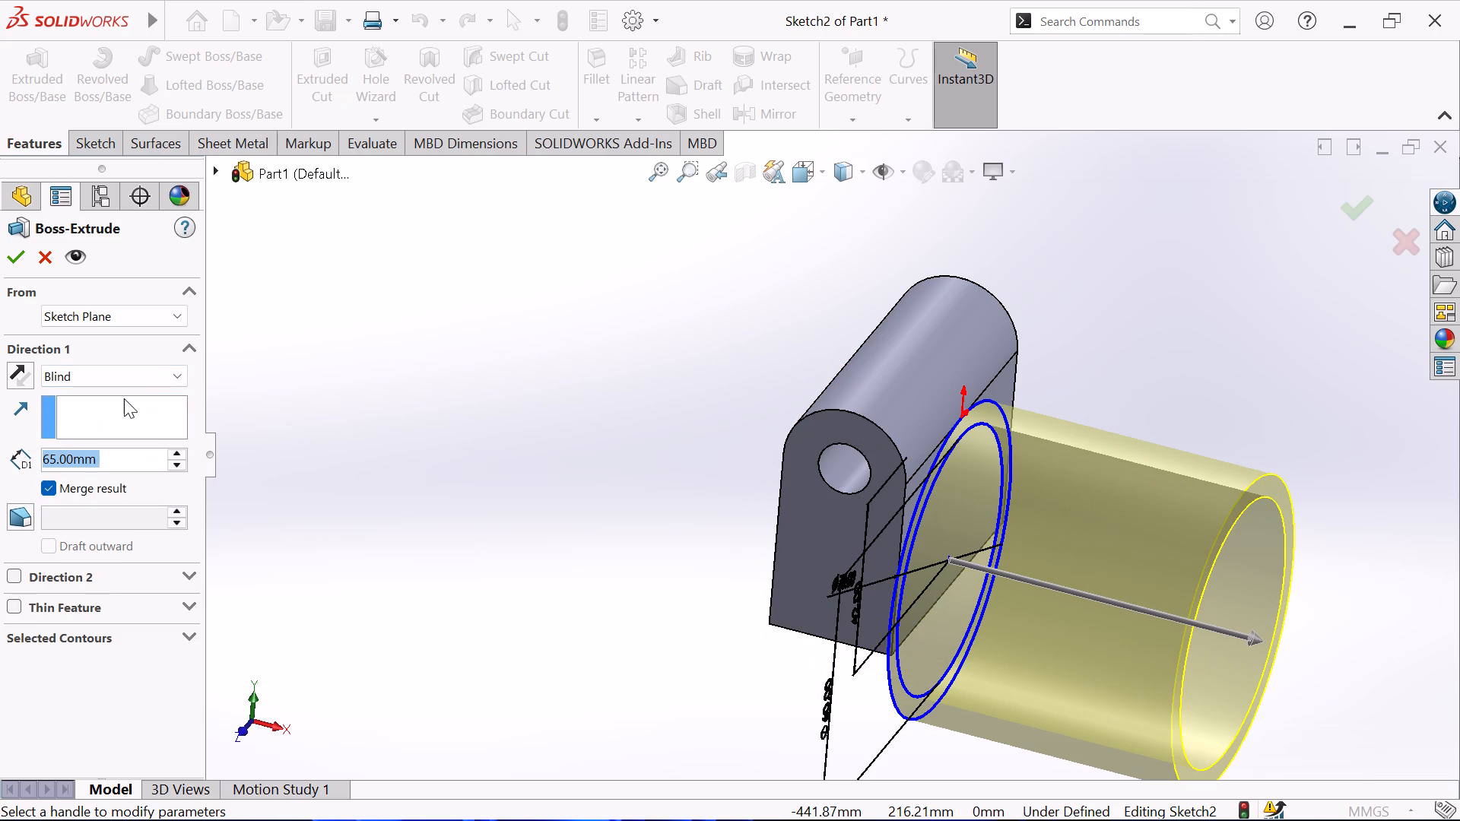
pyautogui.click(8, 569)
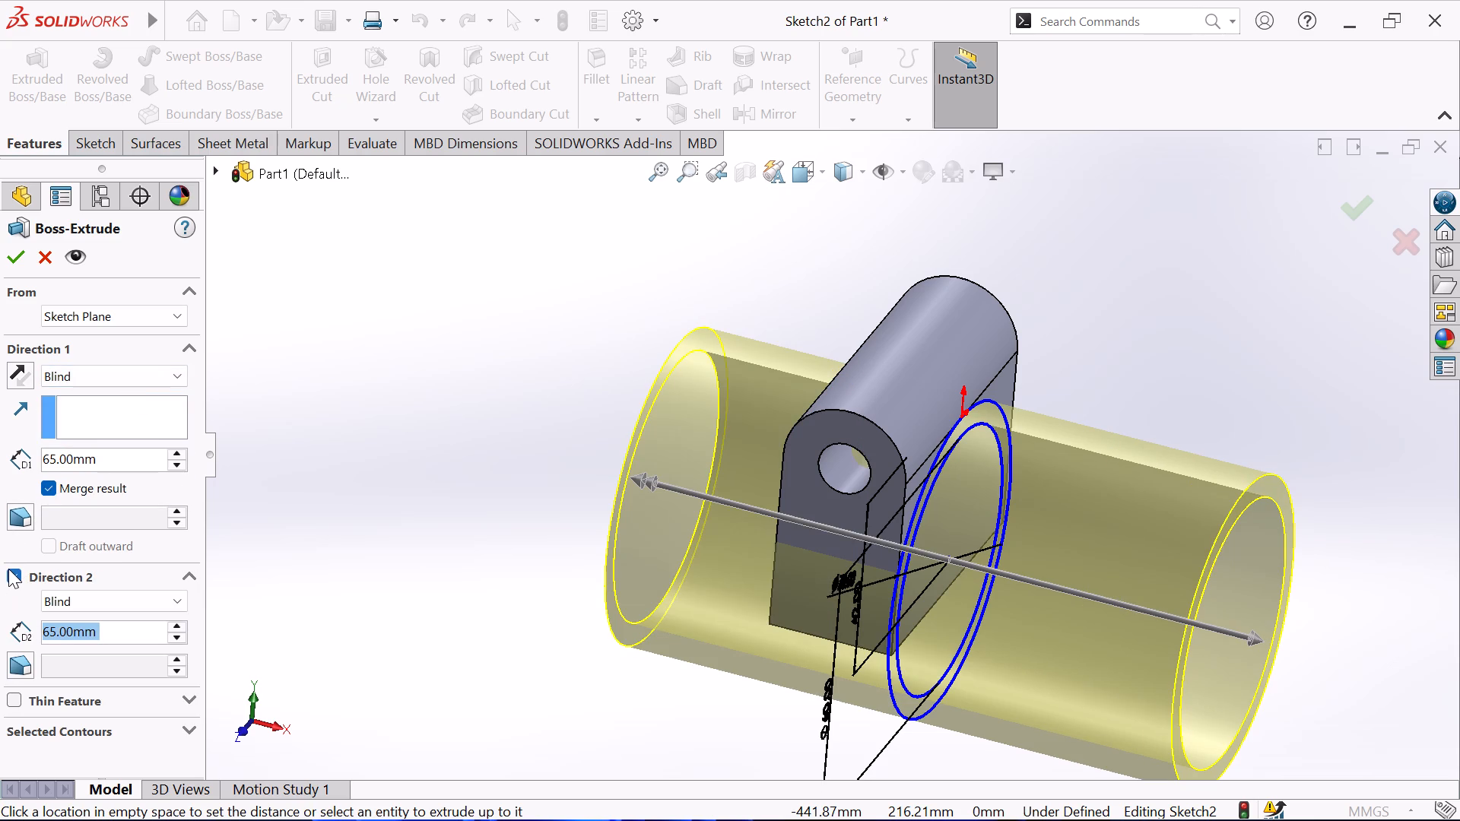
pyautogui.doubleClick(125, 634)
pyautogui.doubleClick(125, 634)
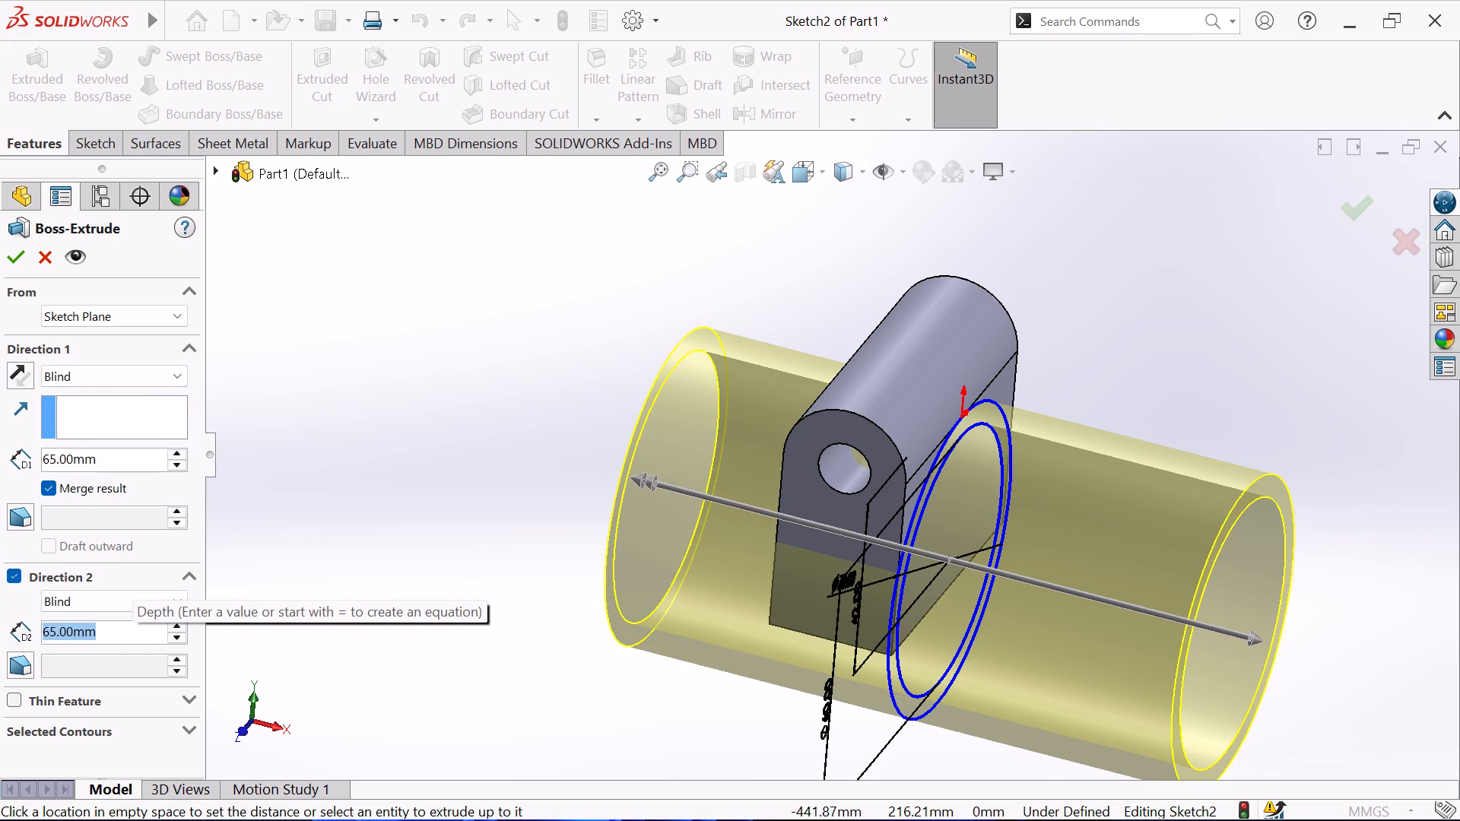
pyautogui.click(125, 634)
pyautogui.click(125, 634)
pyautogui.click(125, 634)
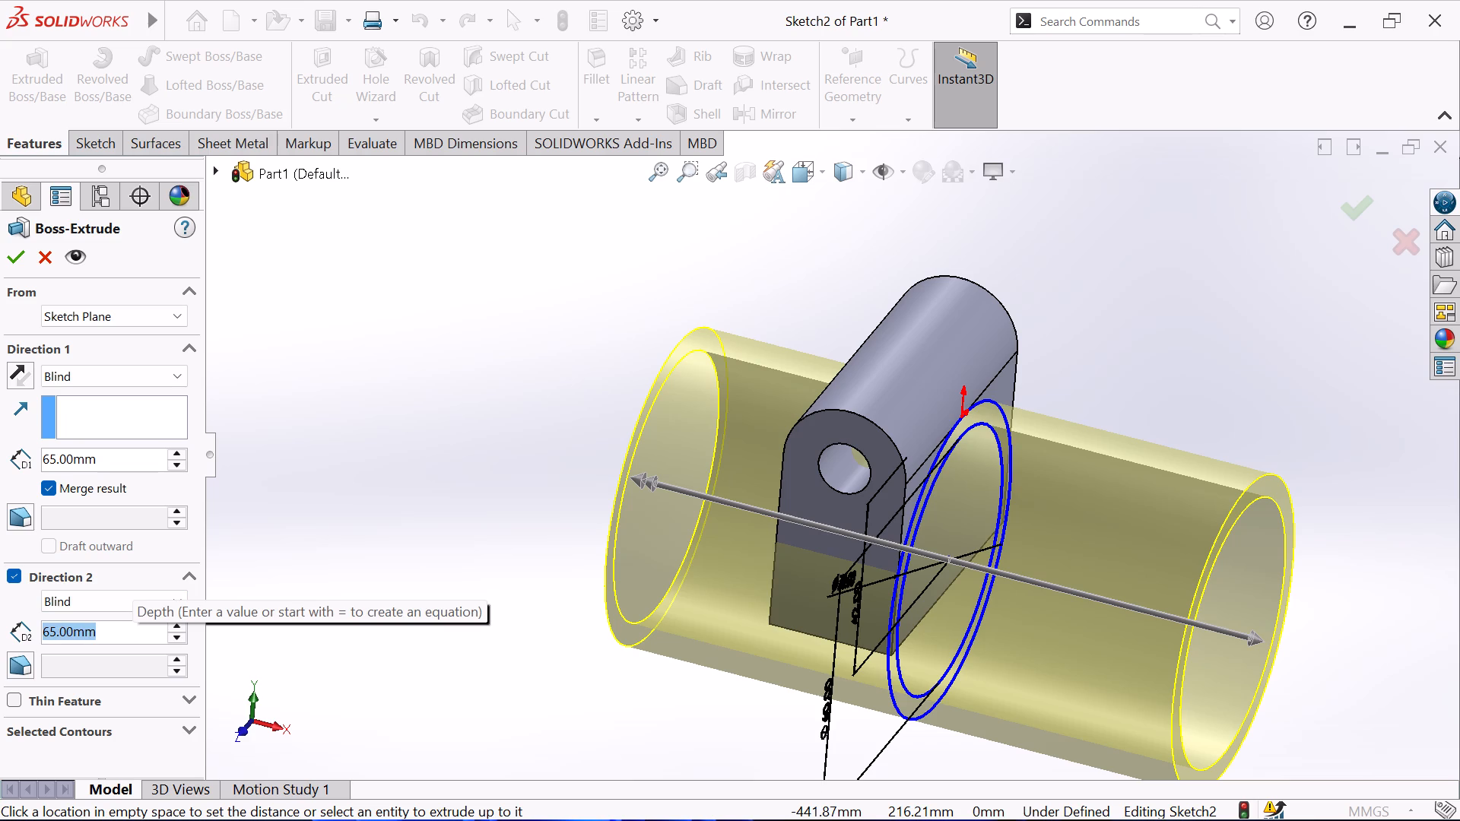
pyautogui.press('4')
pyautogui.press('0')
pyautogui.press('Return')
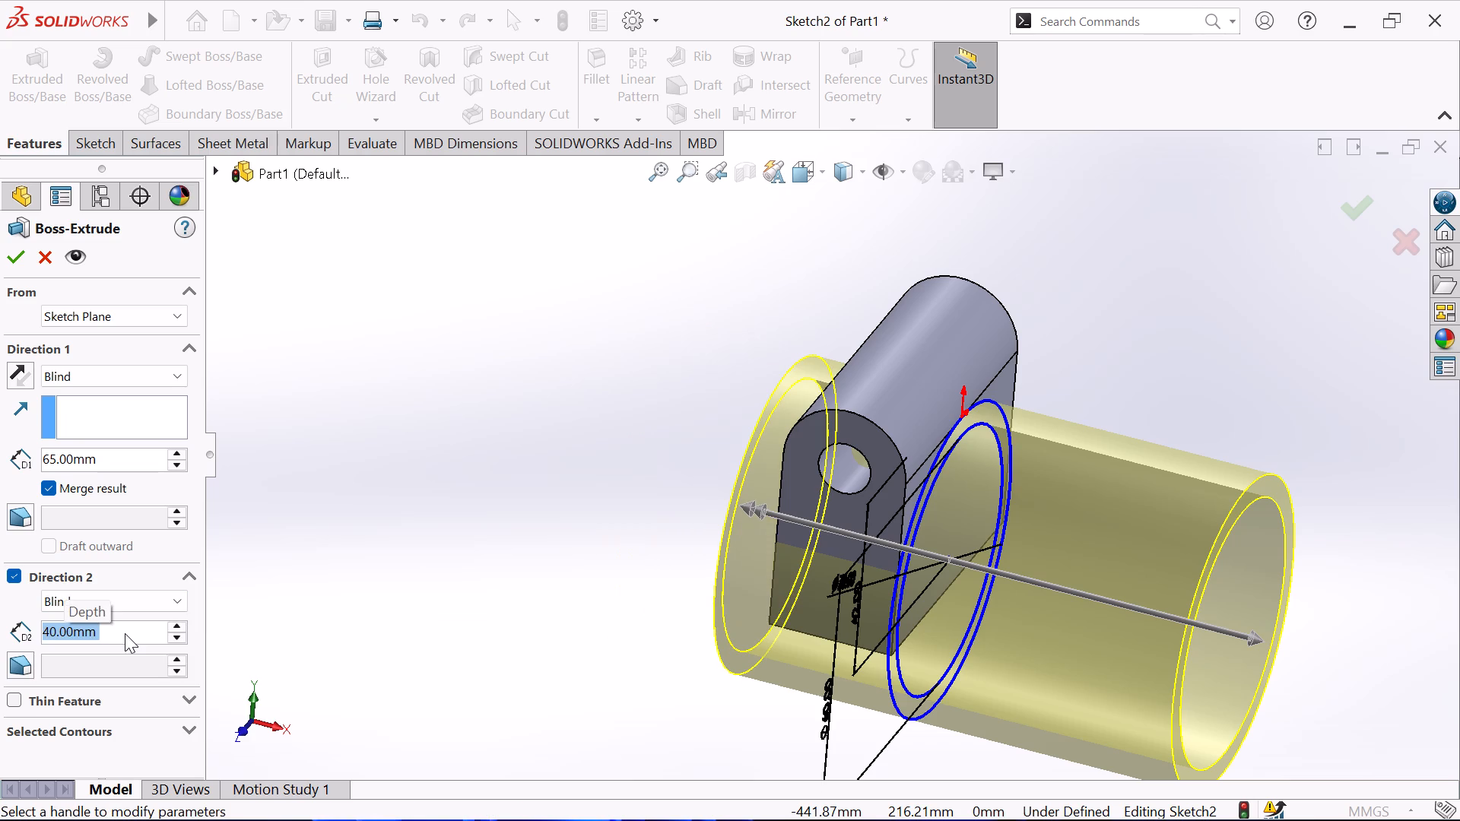
# Set the ring extrusion's first direction depth to 8 mm and complete the extrusion.
pyautogui.doubleClick(116, 453)
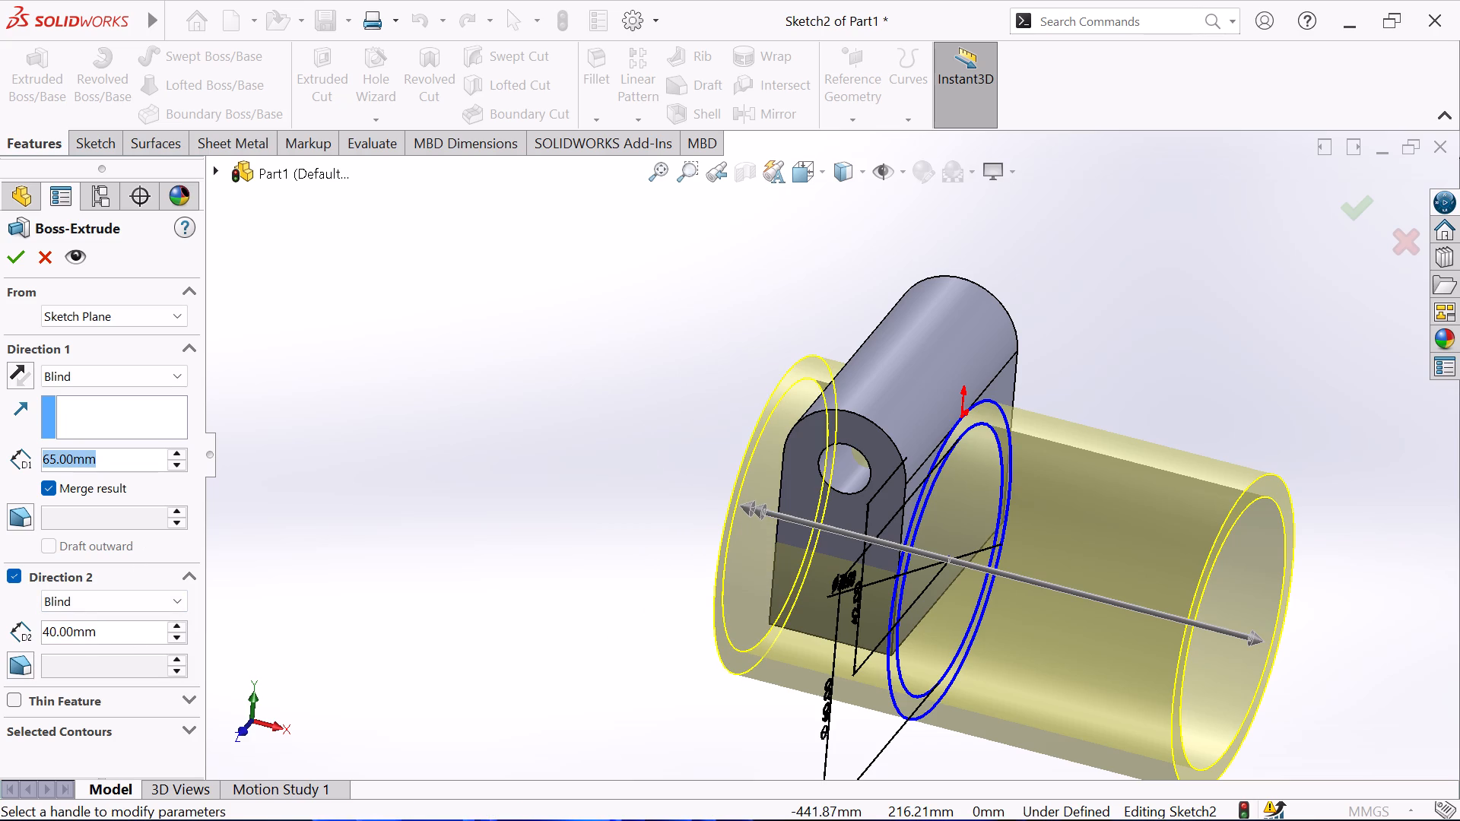
pyautogui.press('8')
pyautogui.press('Return')
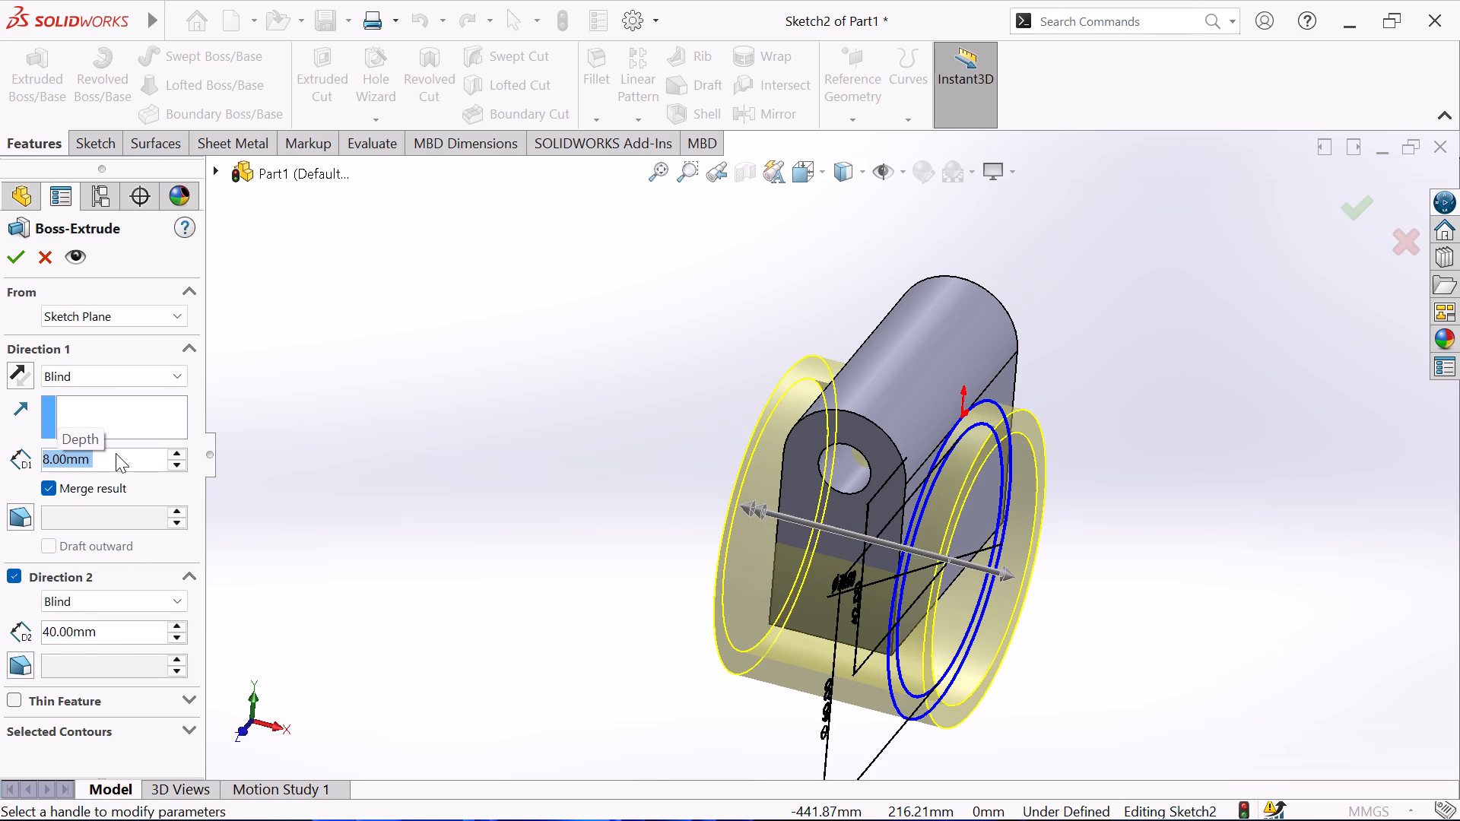
pyautogui.moveTo(338, 407); pyautogui.dragTo(345, 409, button='middle')
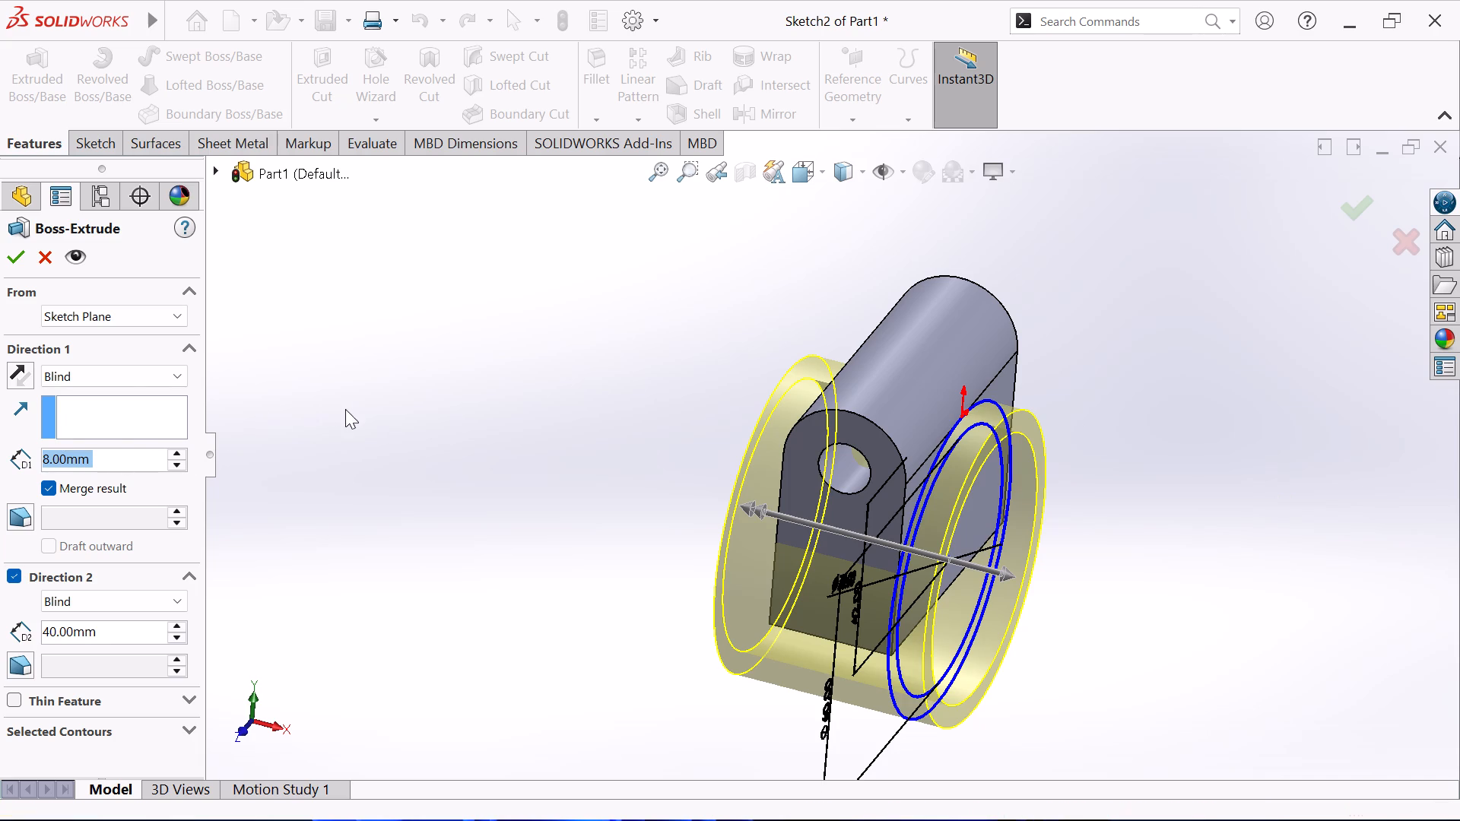
pyautogui.moveTo(345, 409); pyautogui.dragTo(367, 393, button='middle')
pyautogui.scroll(1, 367, 393)
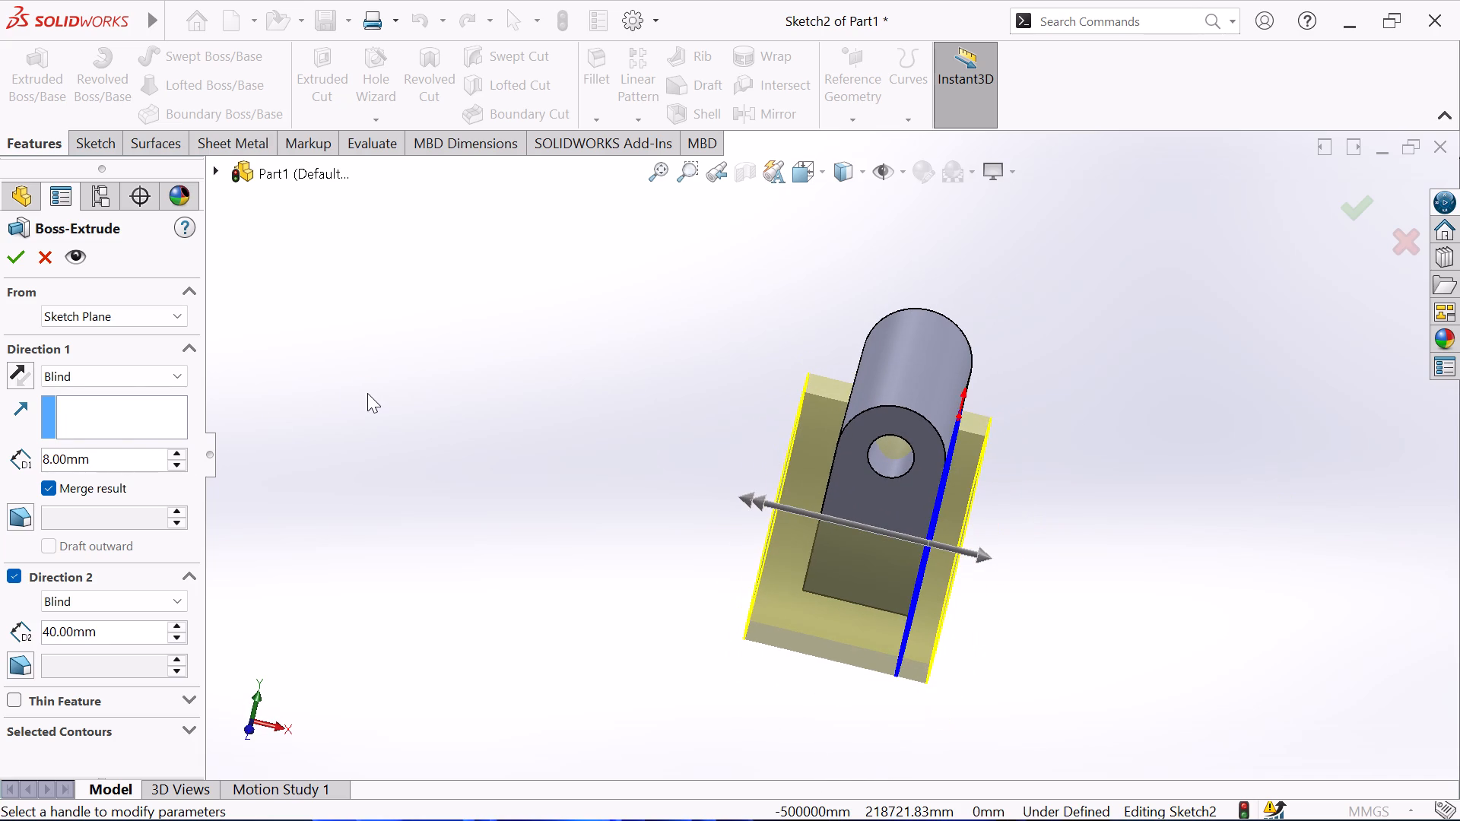
pyautogui.press('Return')
# Open a sketch on the block's flat face inside the ring and convert the face's outline into sketch entities.
pyautogui.moveTo(364, 393); pyautogui.dragTo(194, 360, button='middle')
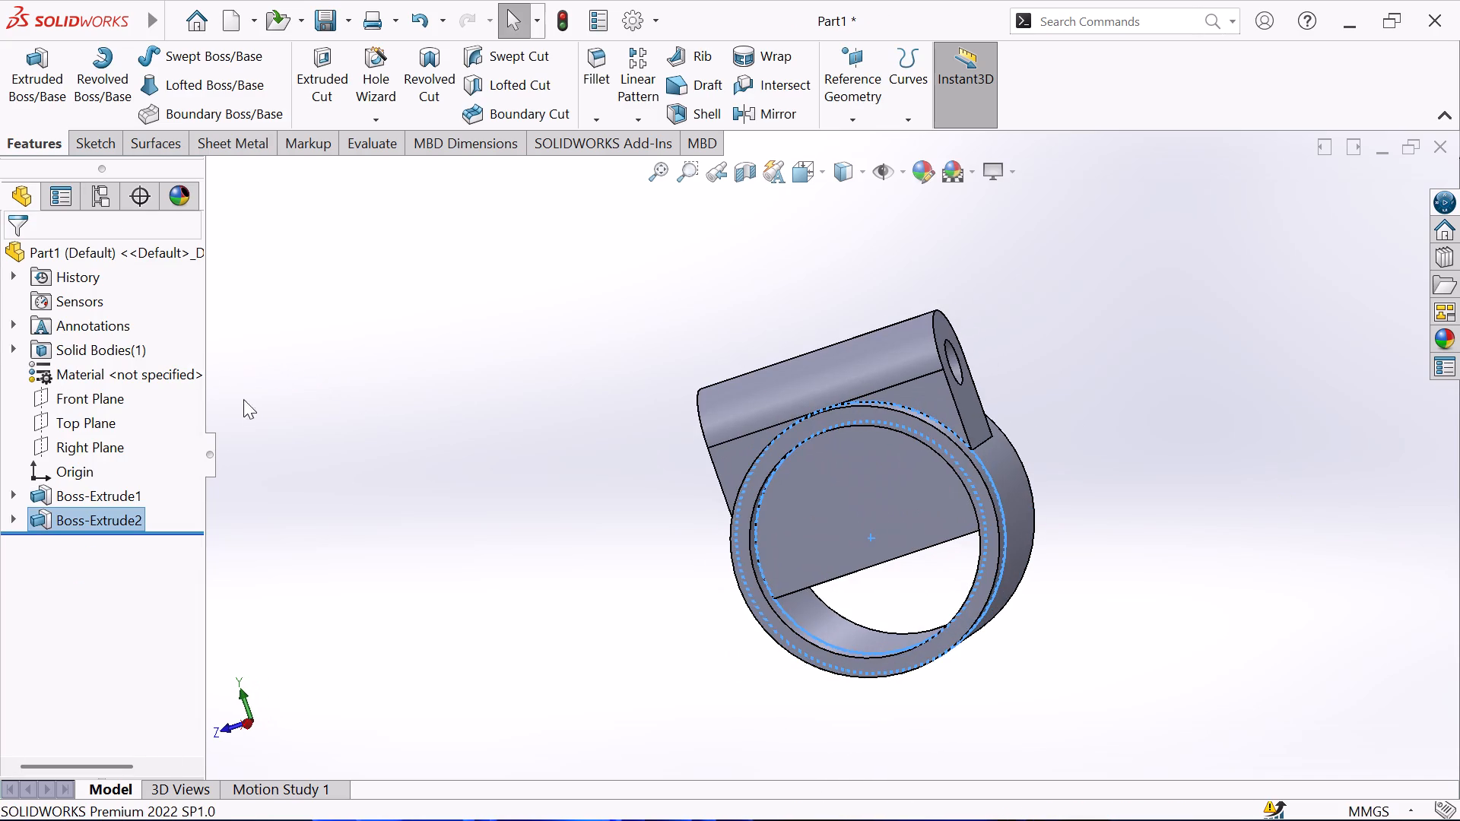
pyautogui.click(804, 507)
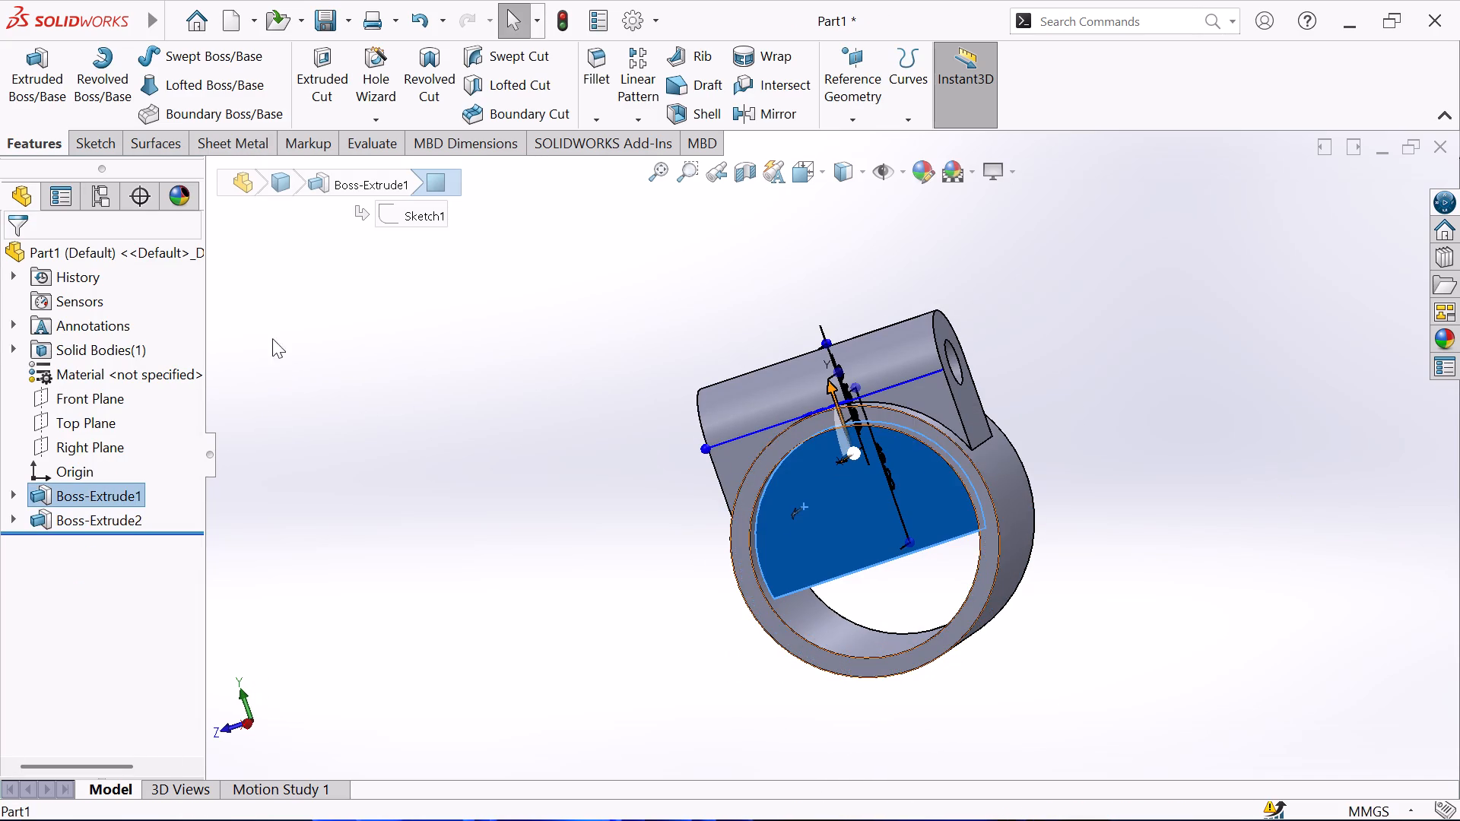
pyautogui.click(90, 141)
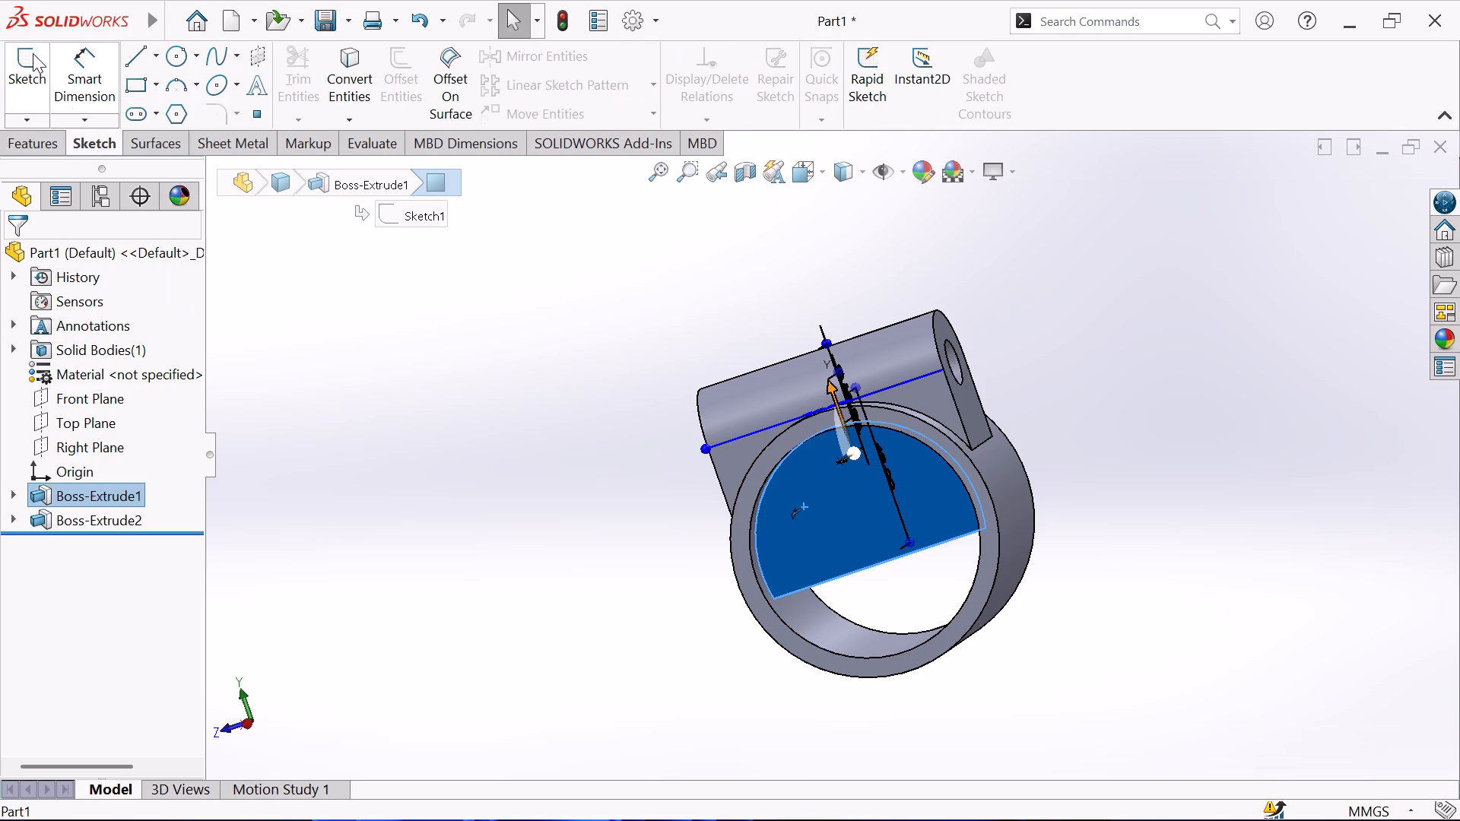
pyautogui.click(30, 53)
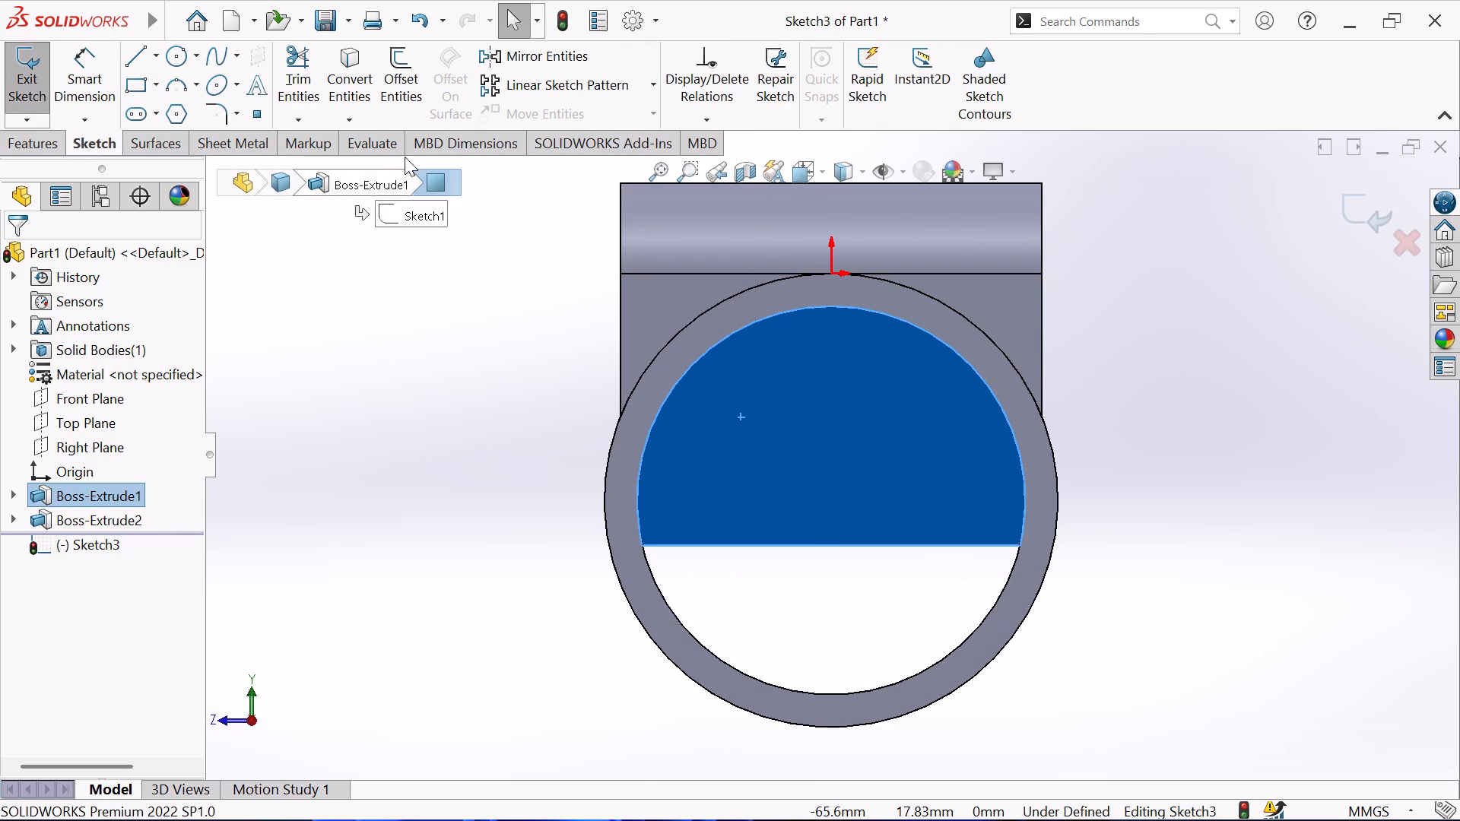
pyautogui.click(350, 87)
# Cut-extrude the converted outline Through All to clear the block material from inside the ring.
pyautogui.click(27, 149)
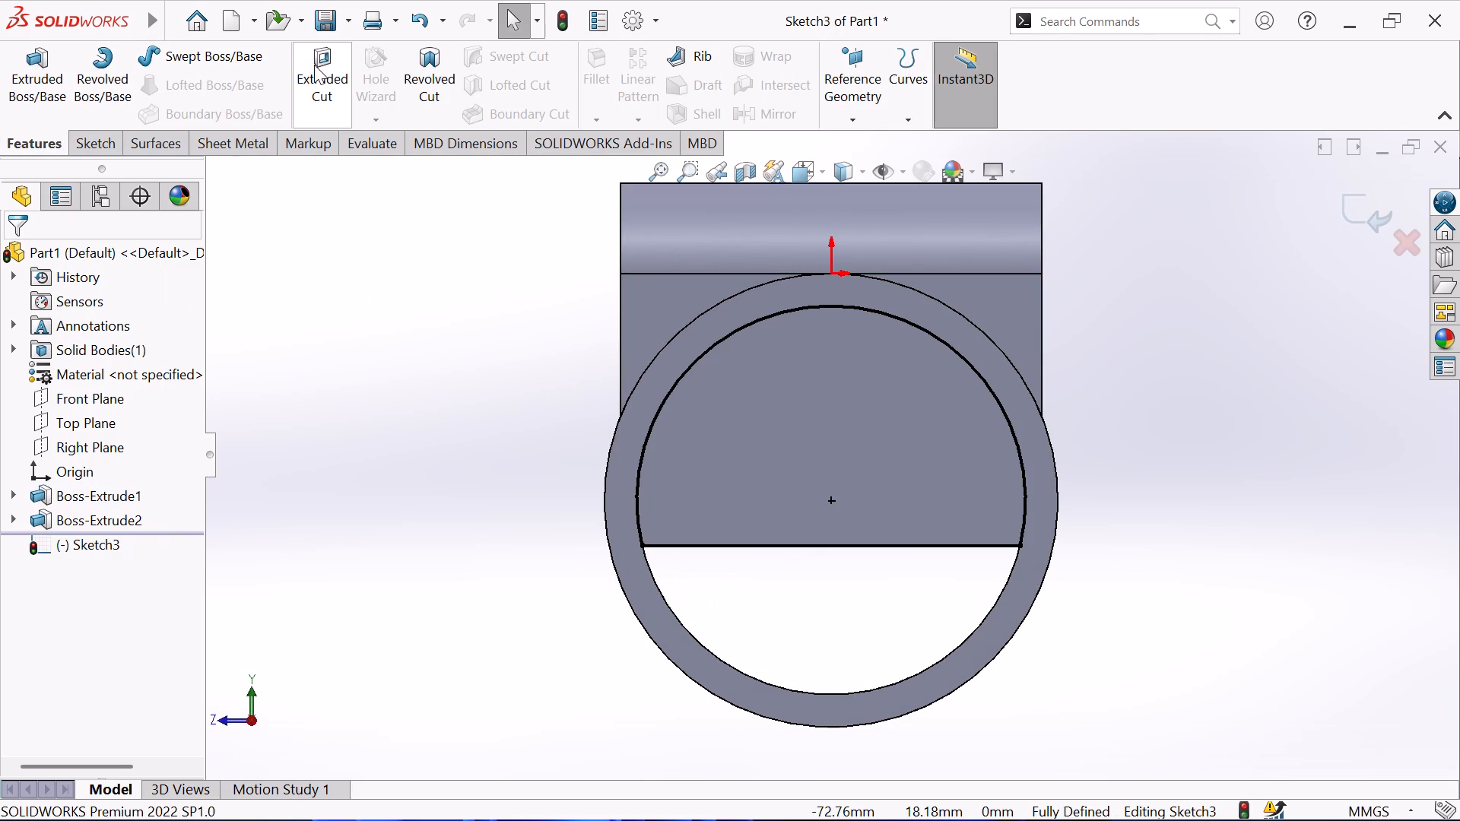
pyautogui.click(314, 65)
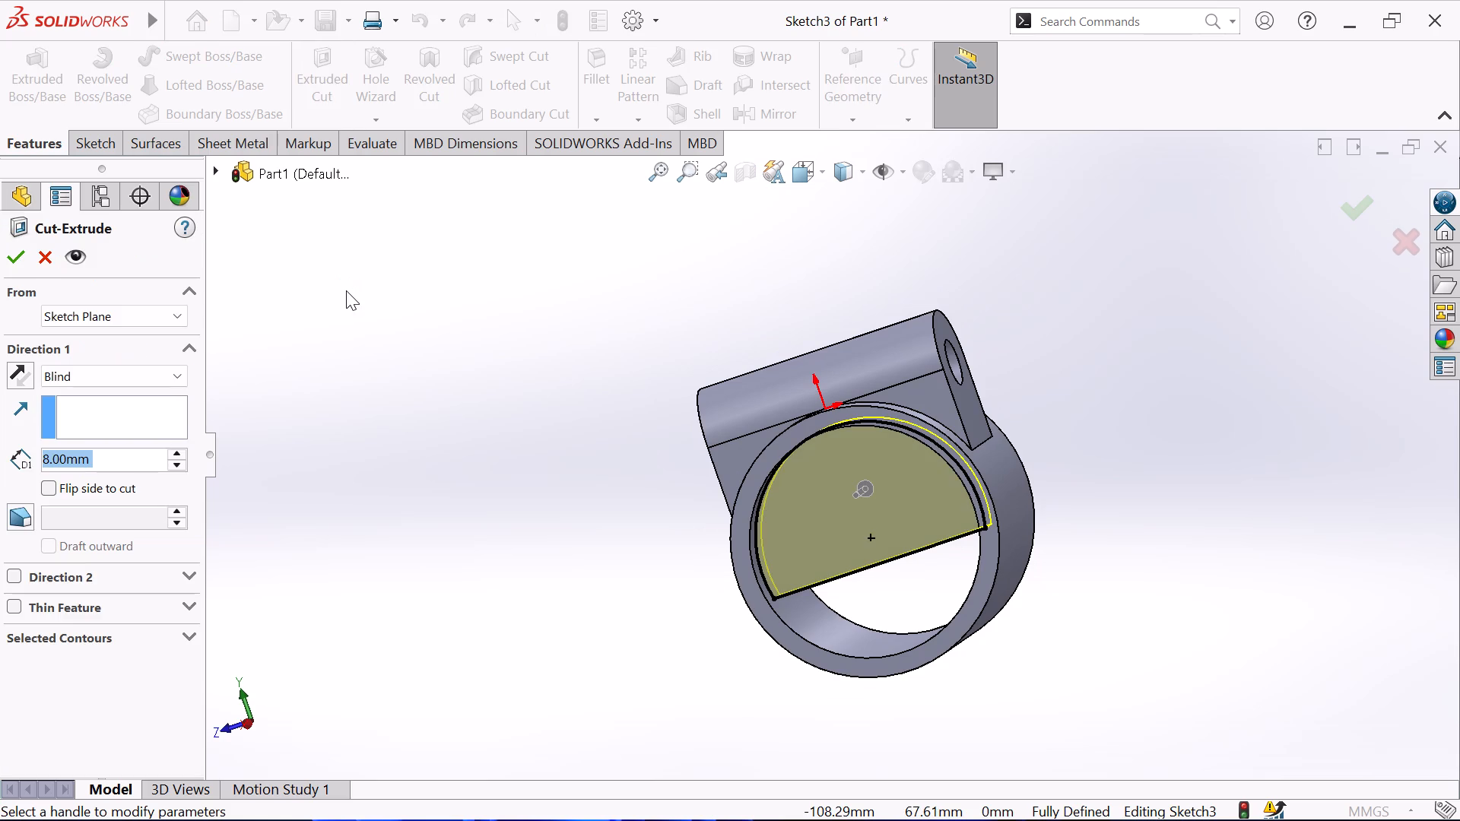
pyautogui.moveTo(352, 296); pyautogui.dragTo(510, 328, button='middle')
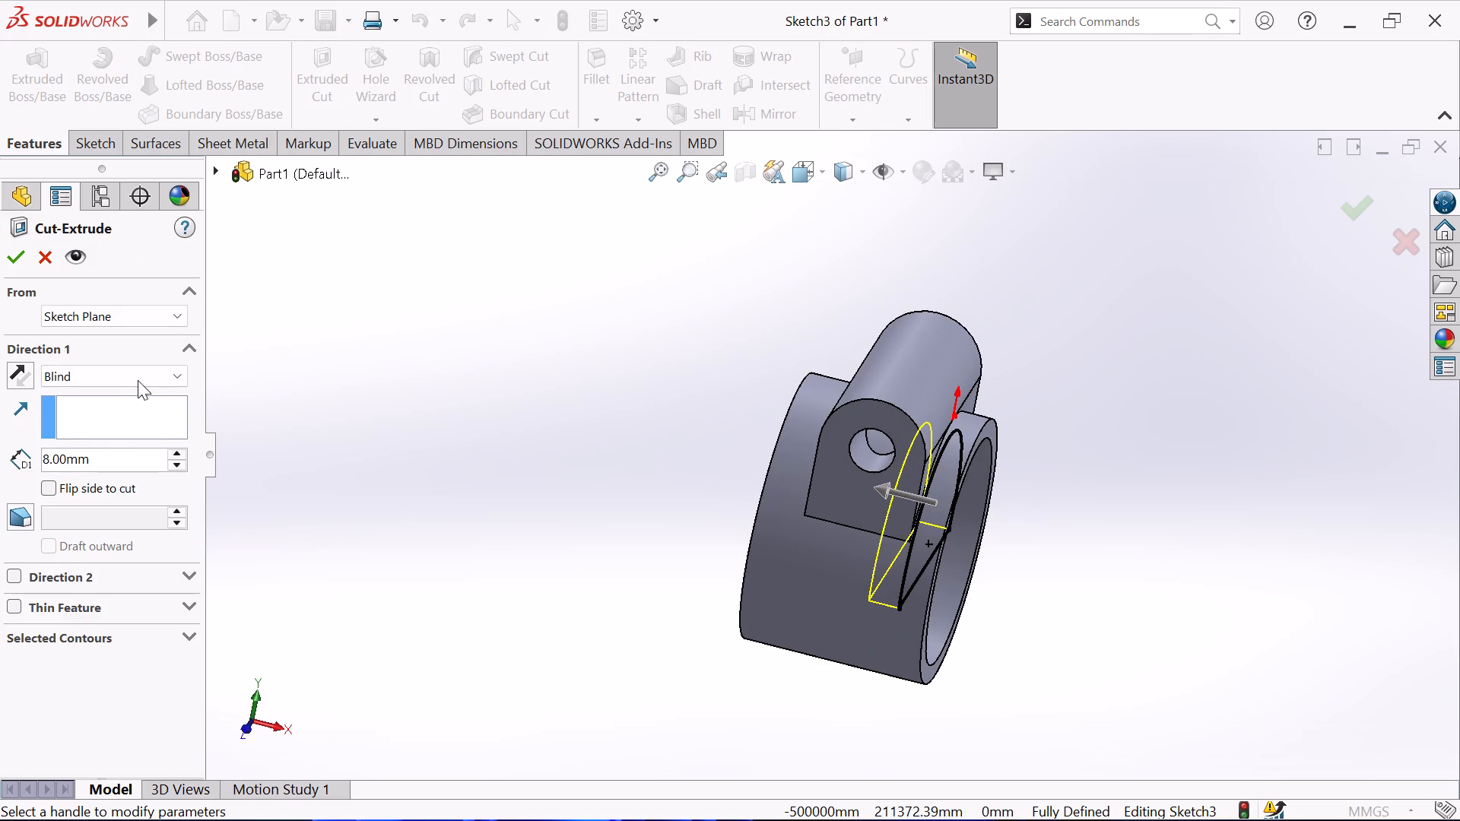
pyautogui.click(173, 376)
pyautogui.click(154, 410)
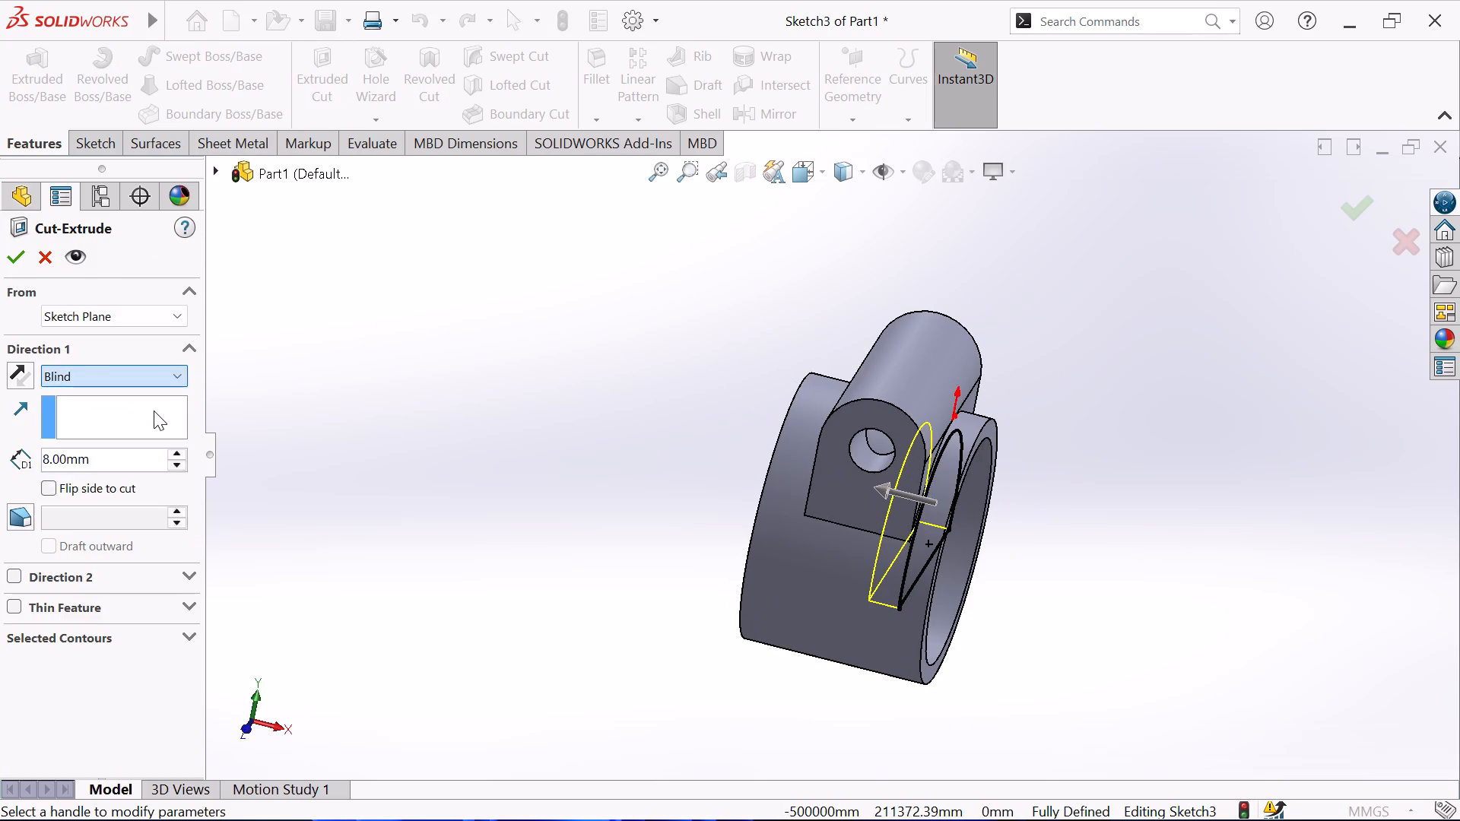
pyautogui.click(14, 252)
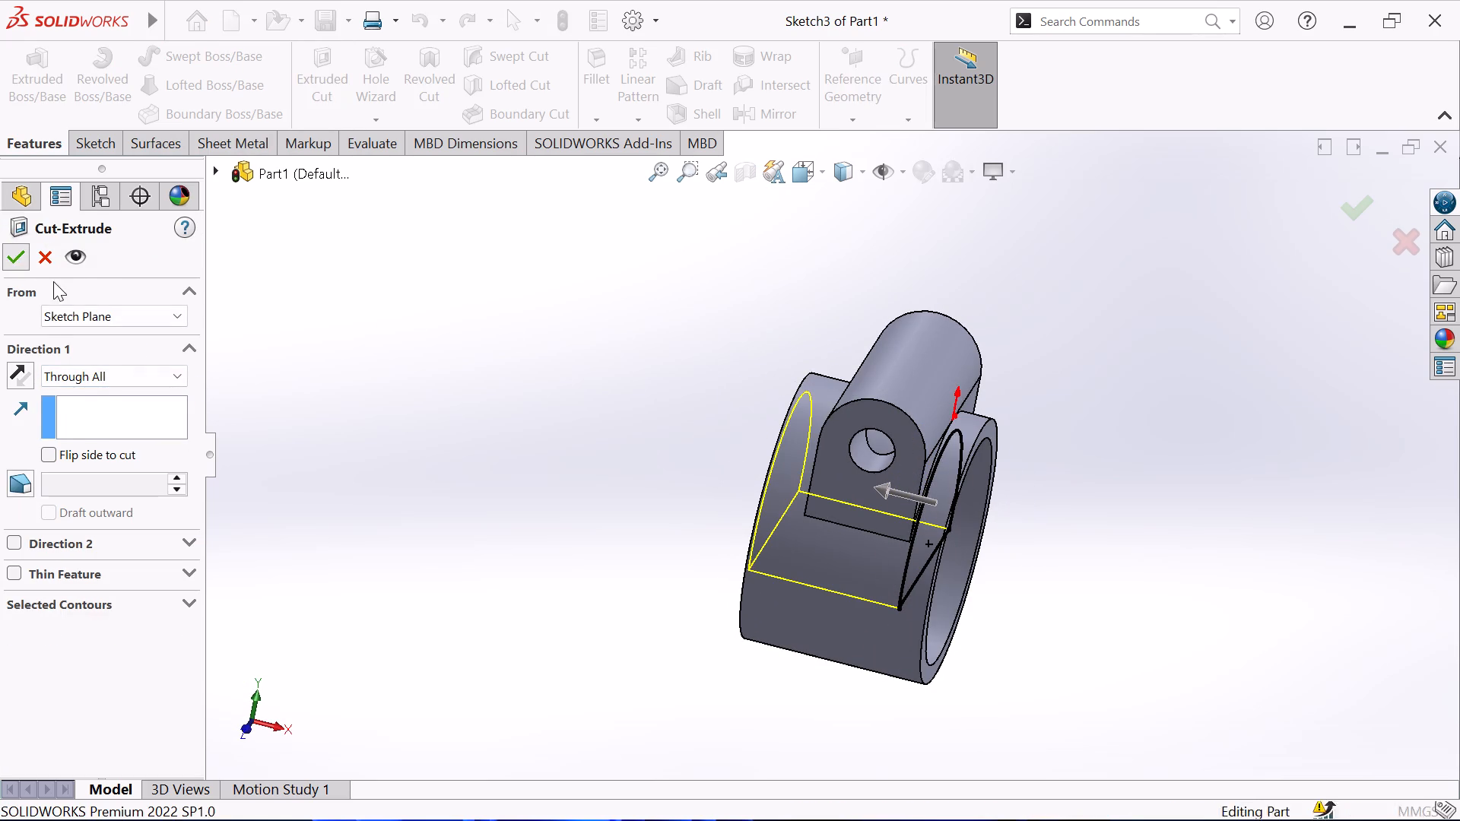
pyautogui.press('Escape')
# Examine the ring, its bore and the rounded block from several angles.
pyautogui.moveTo(458, 424); pyautogui.dragTo(452, 420, button='middle')
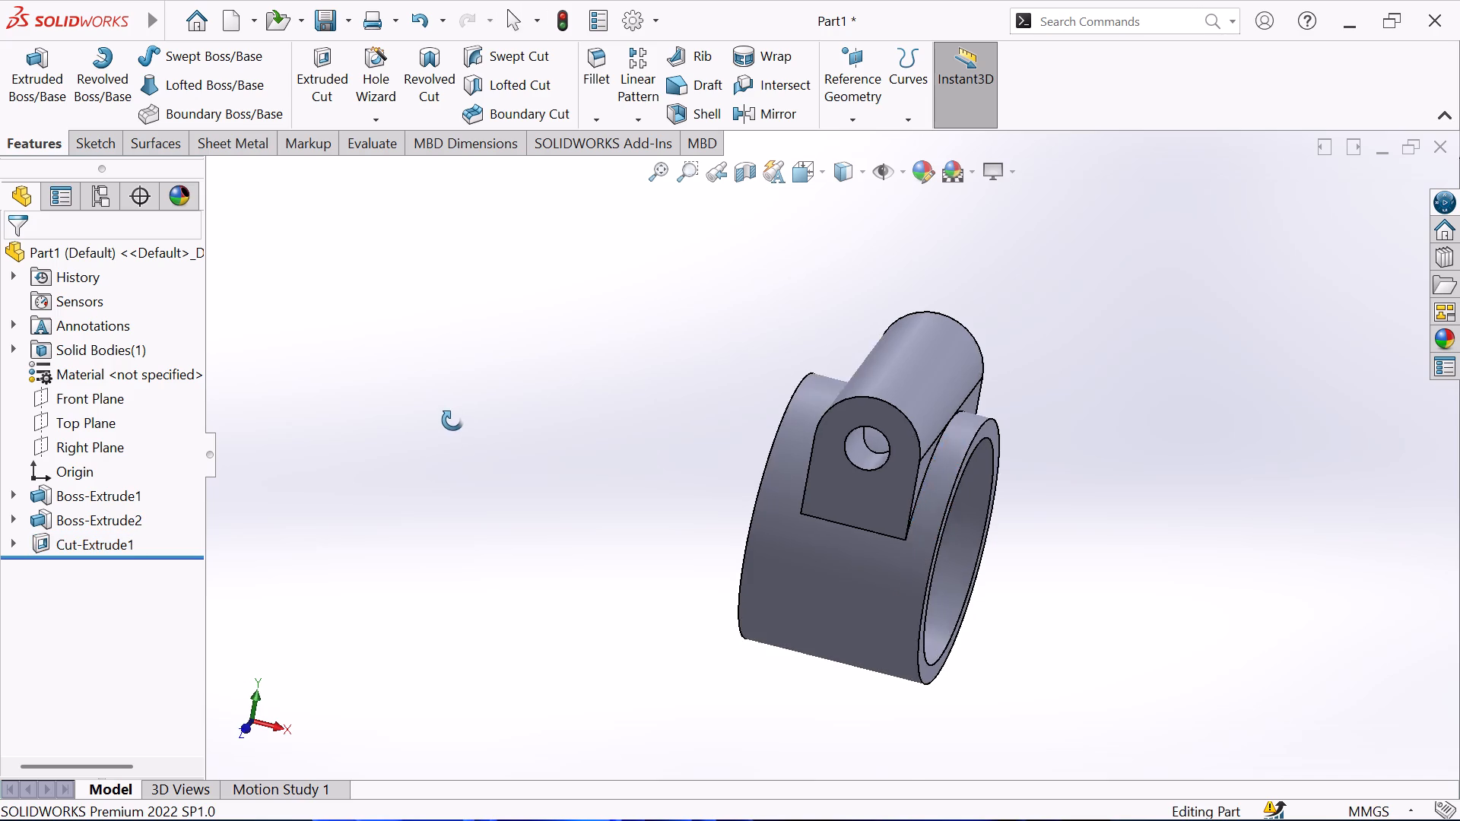
pyautogui.moveTo(452, 420); pyautogui.dragTo(318, 458, button='middle')
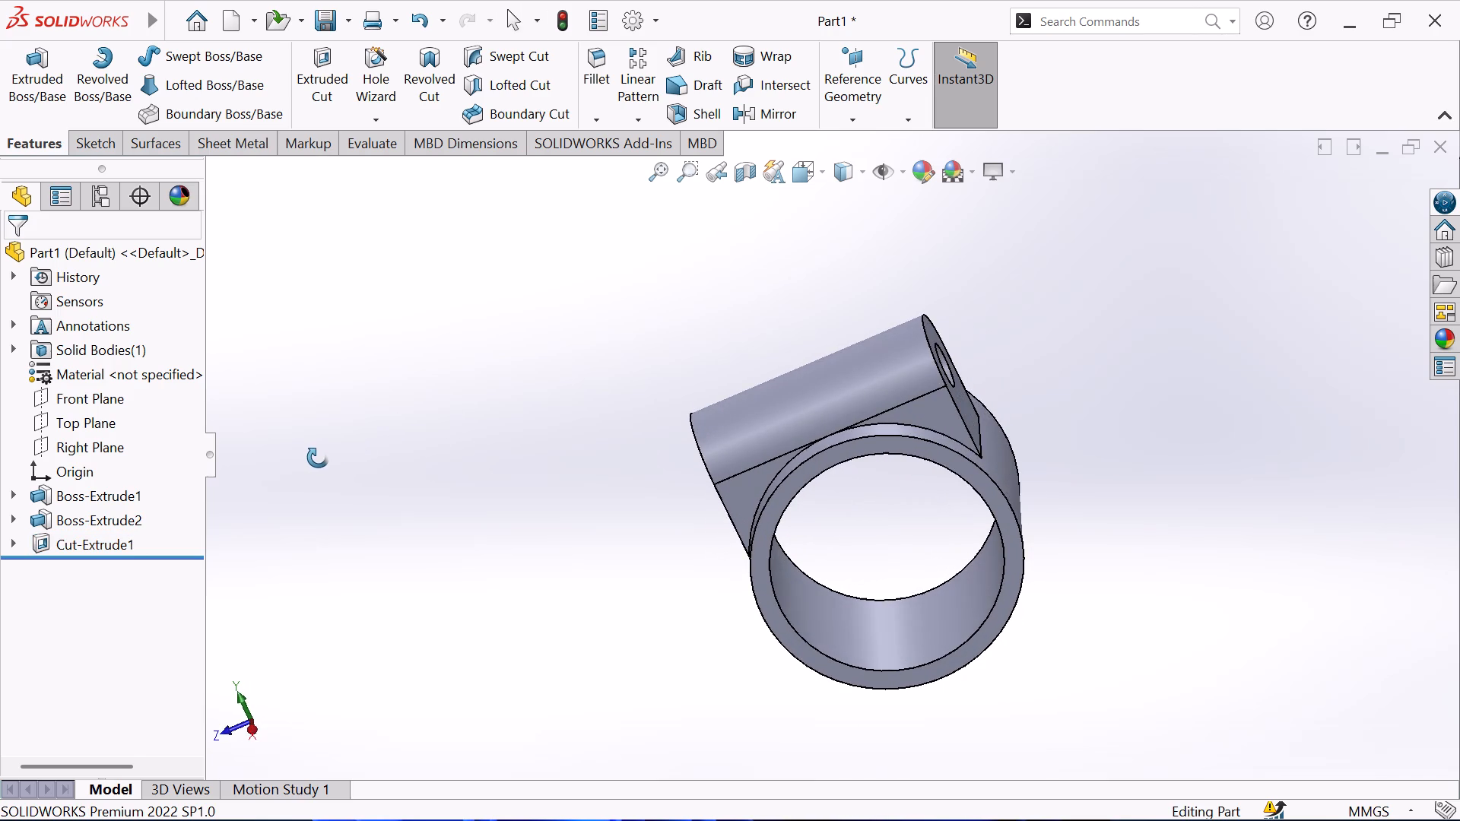
pyautogui.moveTo(318, 458); pyautogui.dragTo(322, 329, button='middle')
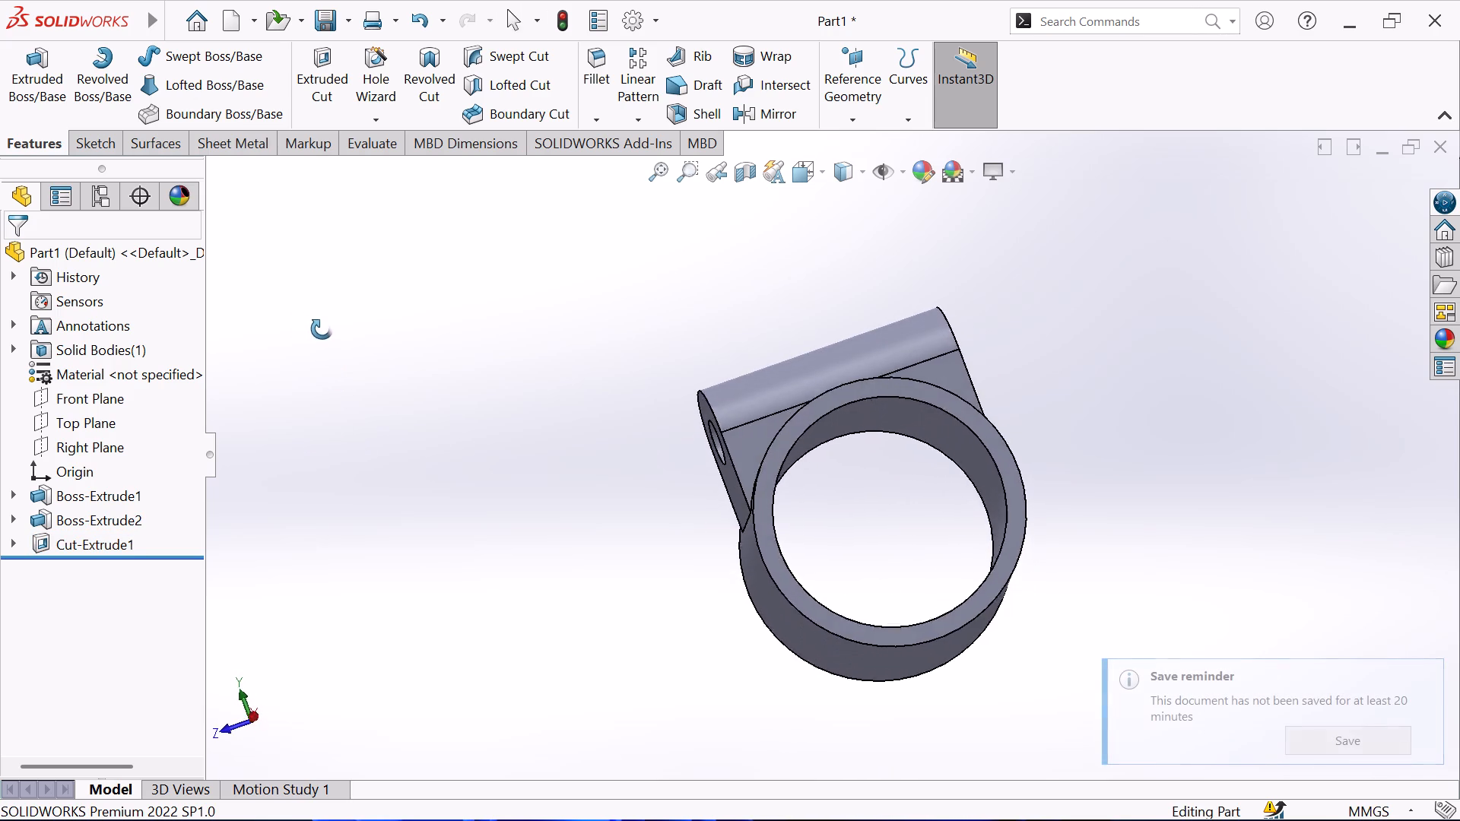
pyautogui.moveTo(322, 329); pyautogui.dragTo(230, 404, button='middle')
pyautogui.moveTo(455, 375); pyautogui.dragTo(473, 360, button='middle')
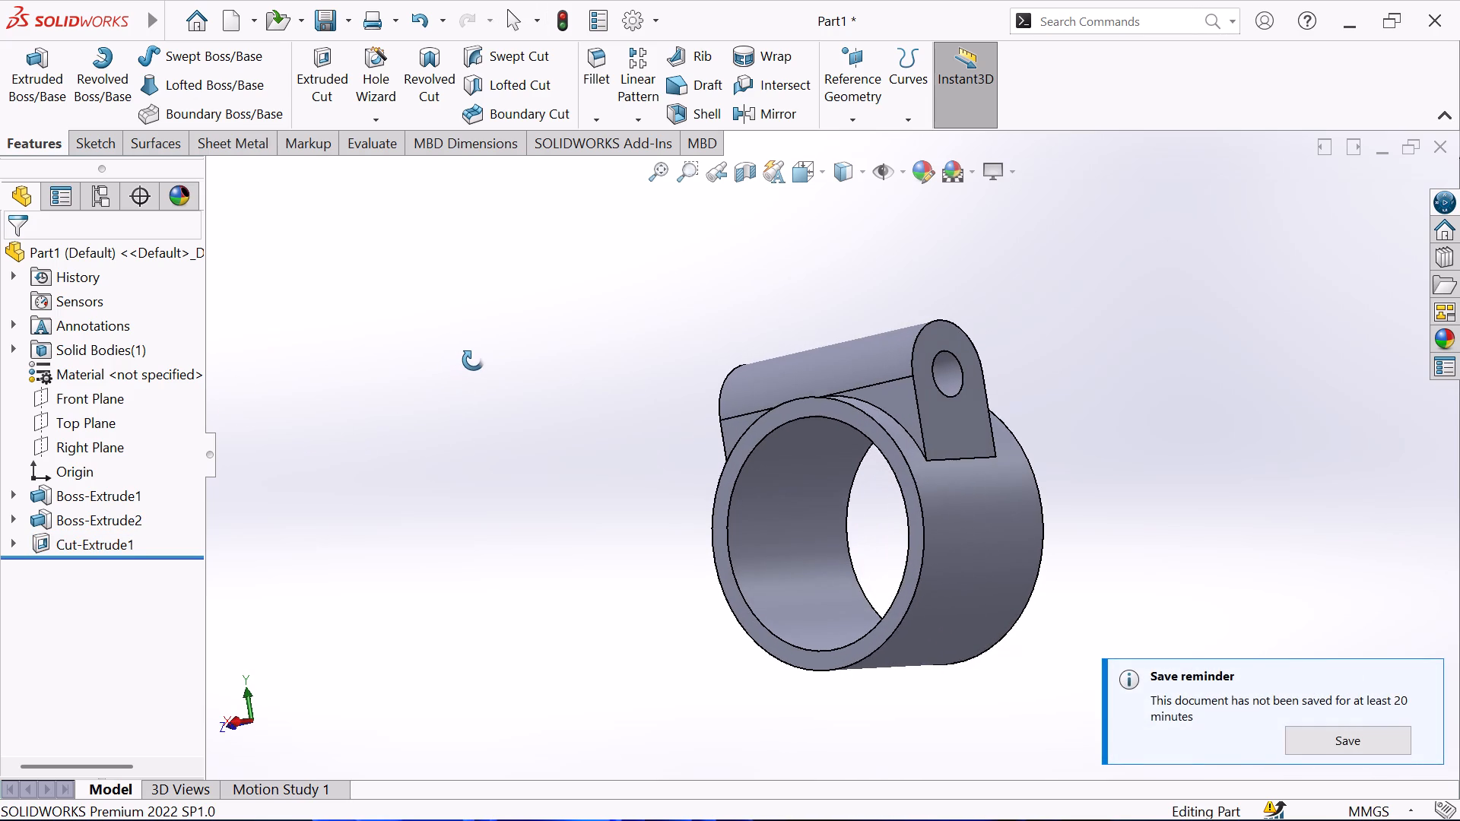
pyautogui.moveTo(473, 360); pyautogui.dragTo(484, 357, button='middle')
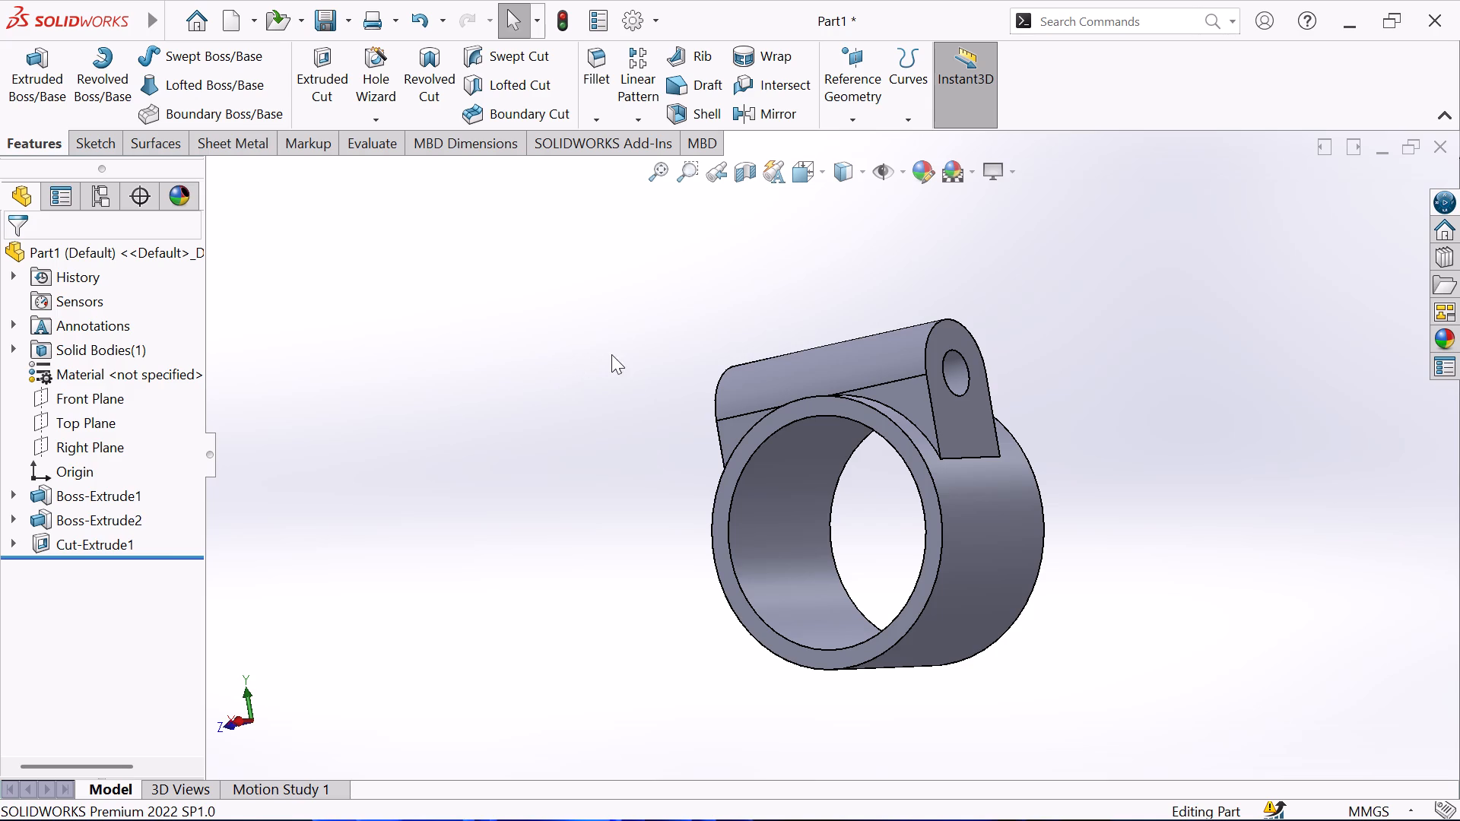
pyautogui.scroll(1, 646, 353)
pyautogui.moveTo(686, 358); pyautogui.dragTo(707, 349, button='middle')
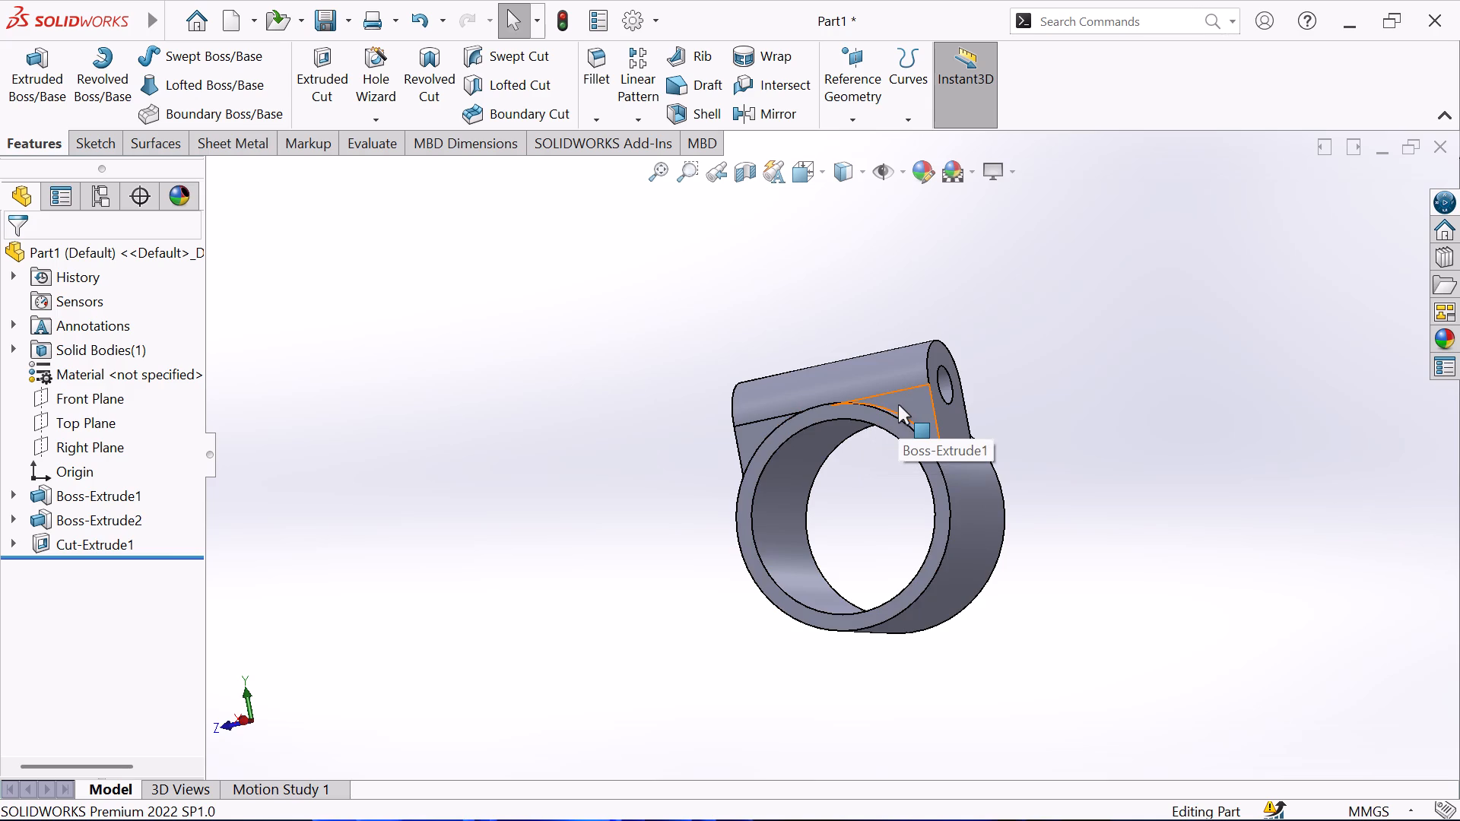
# On the block's side face, sketch a vertical line about 82 mm long downward from the ring's outer edge, aligned with the block's side.
pyautogui.click(898, 404)
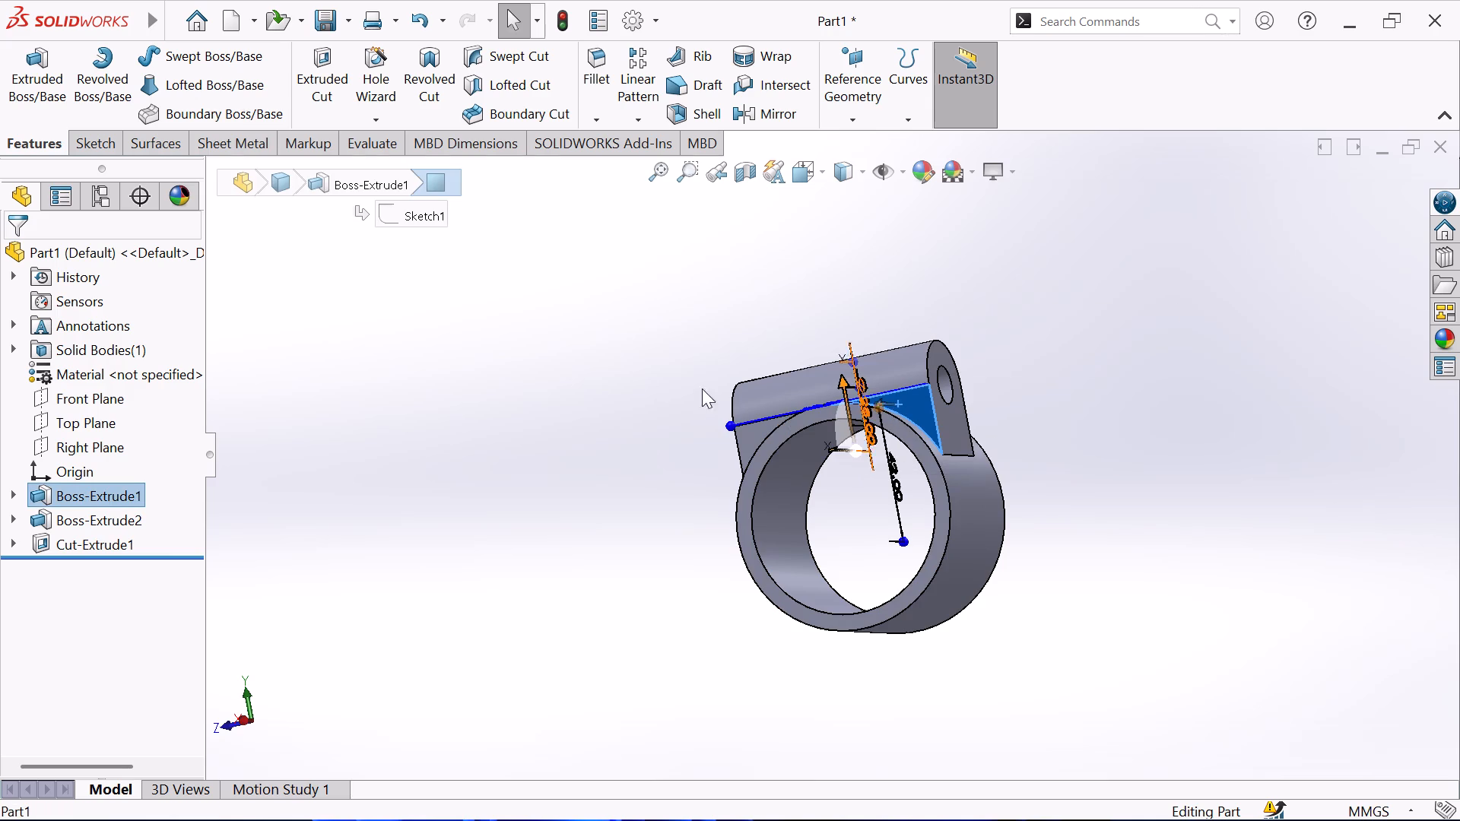
pyautogui.click(108, 144)
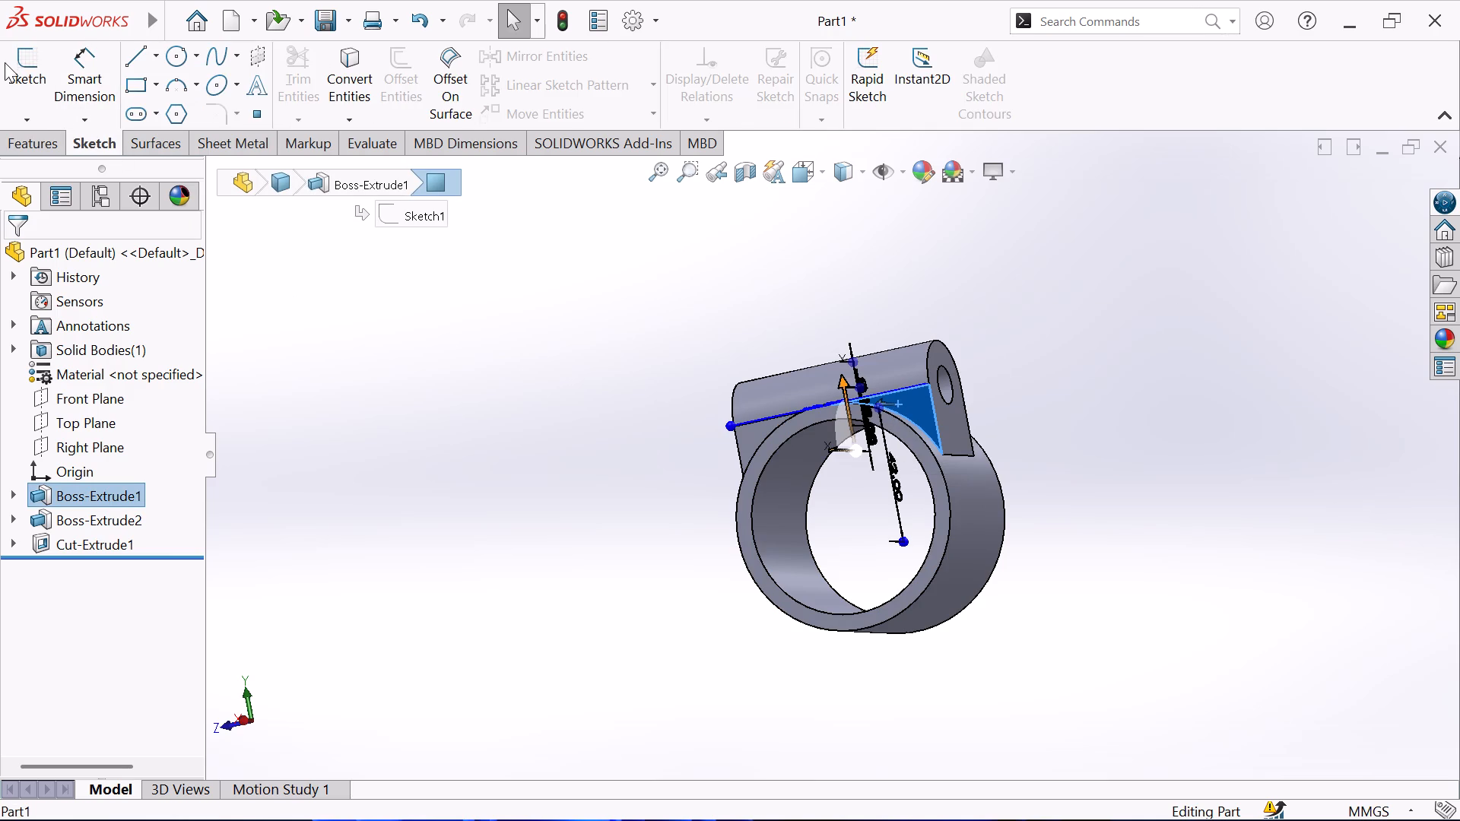
pyautogui.click(11, 63)
pyautogui.scroll(2, 902, 411)
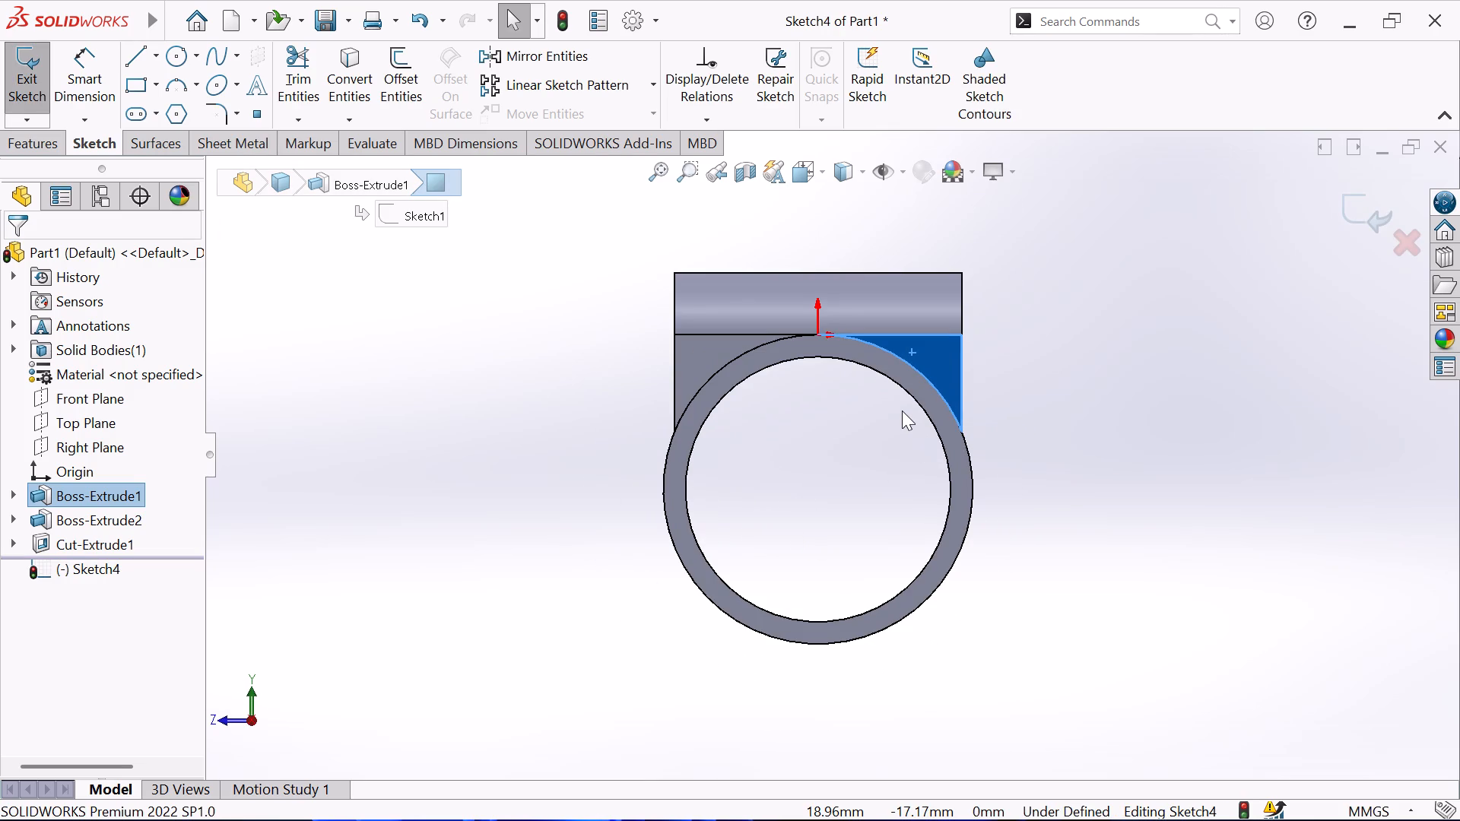
pyautogui.click(141, 57)
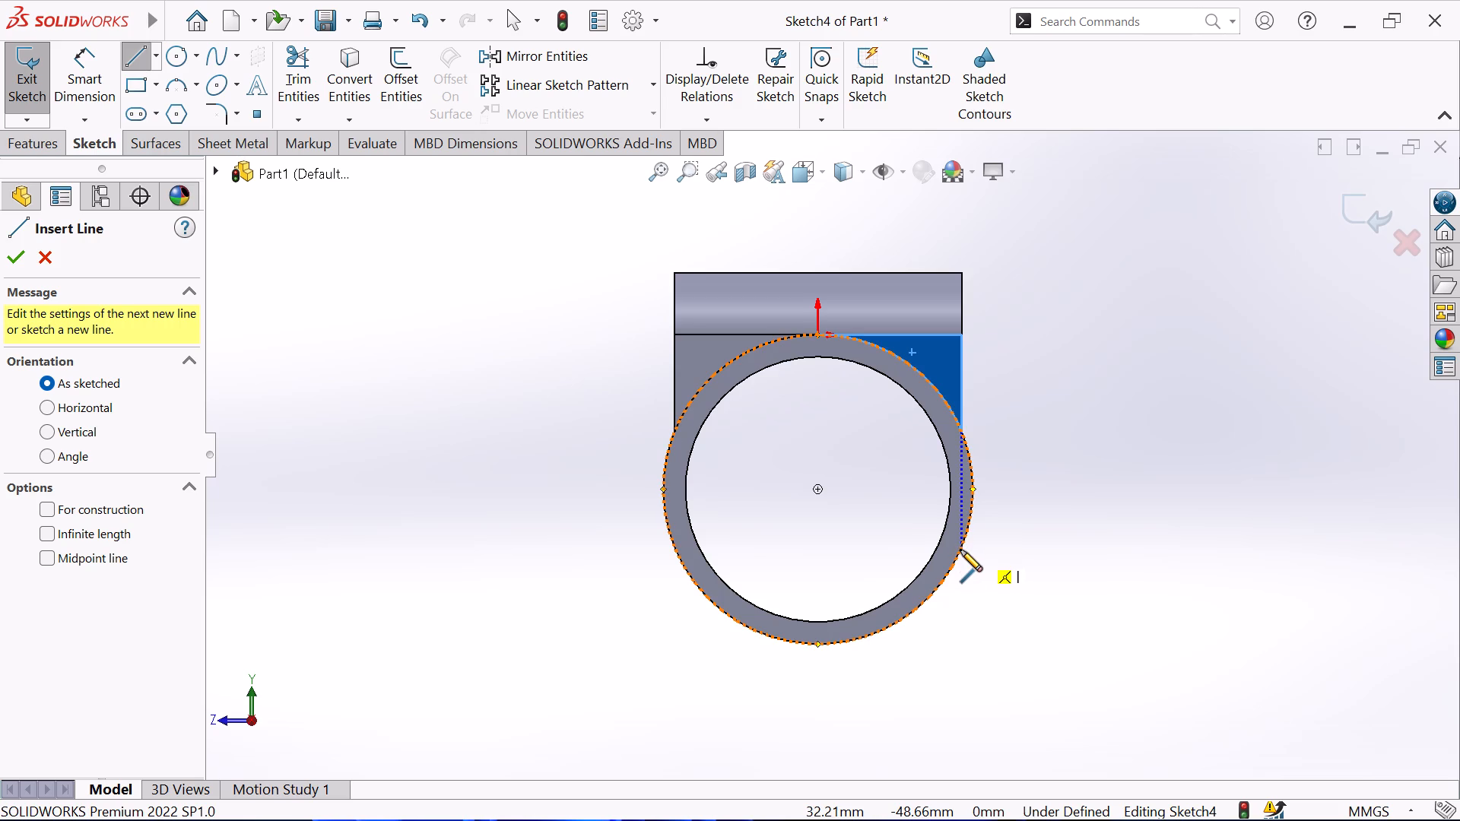
pyautogui.click(960, 550)
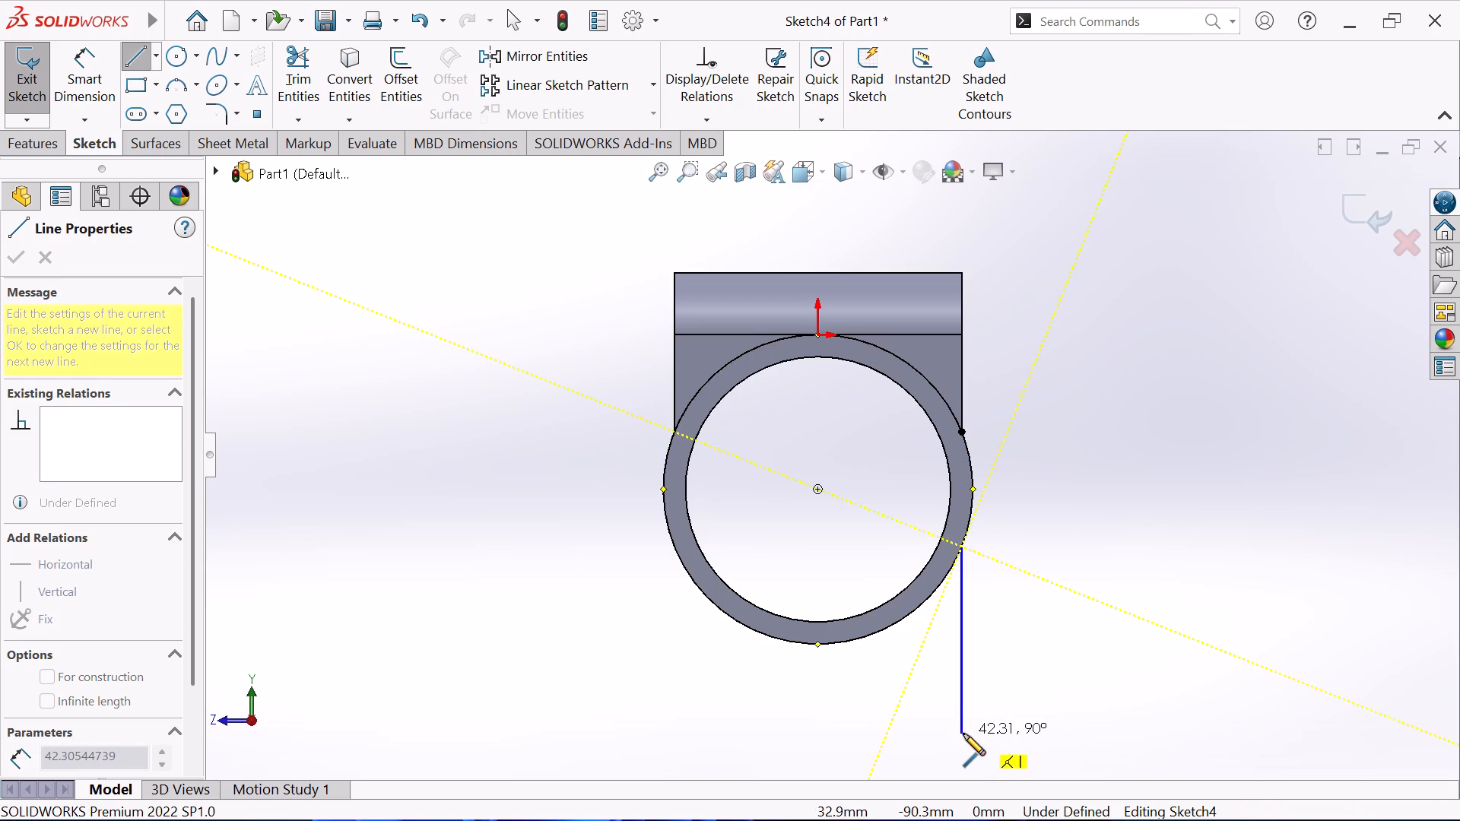
pyautogui.scroll(3, 963, 732)
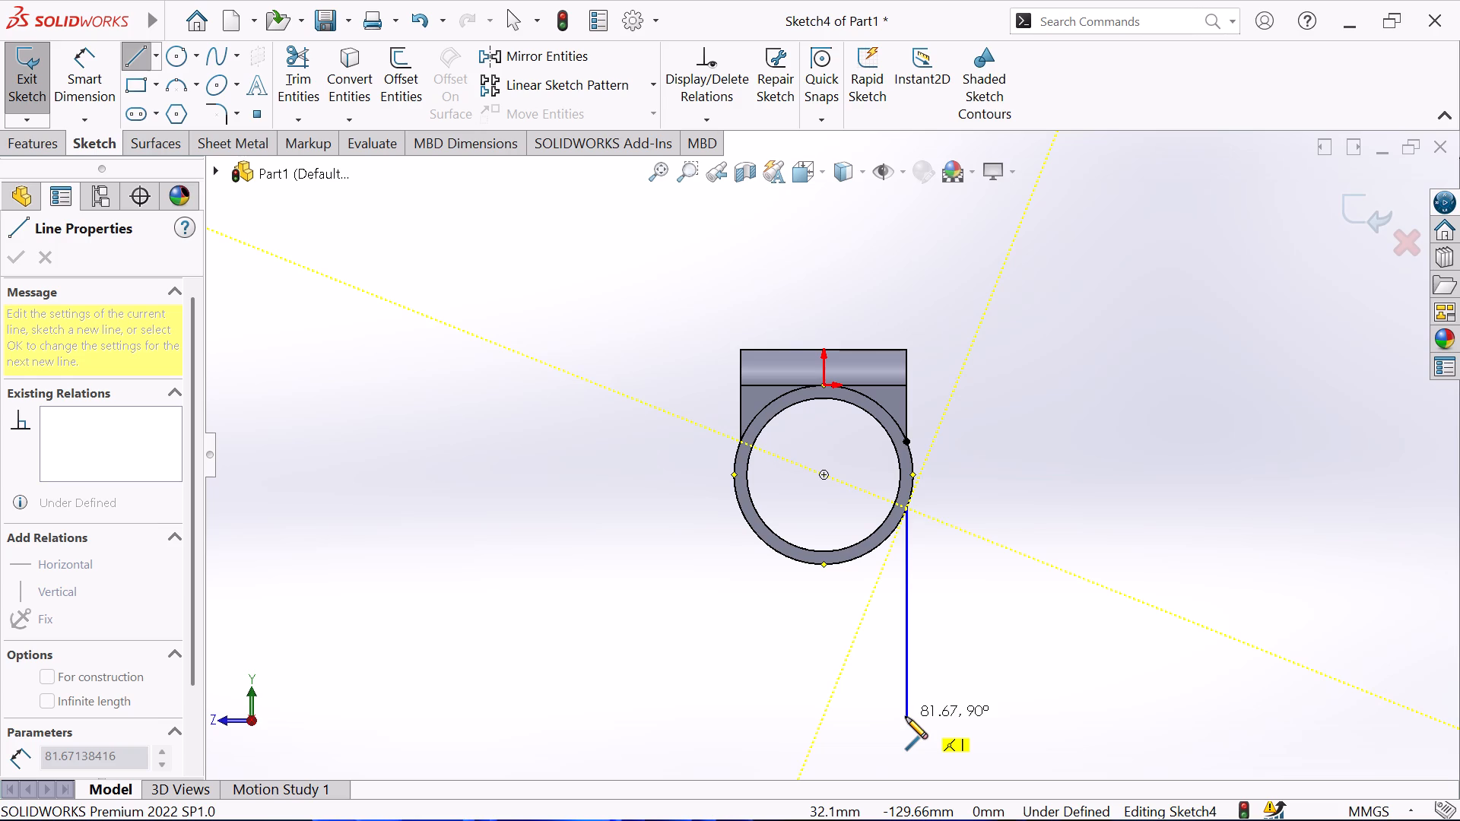
pyautogui.click(906, 717)
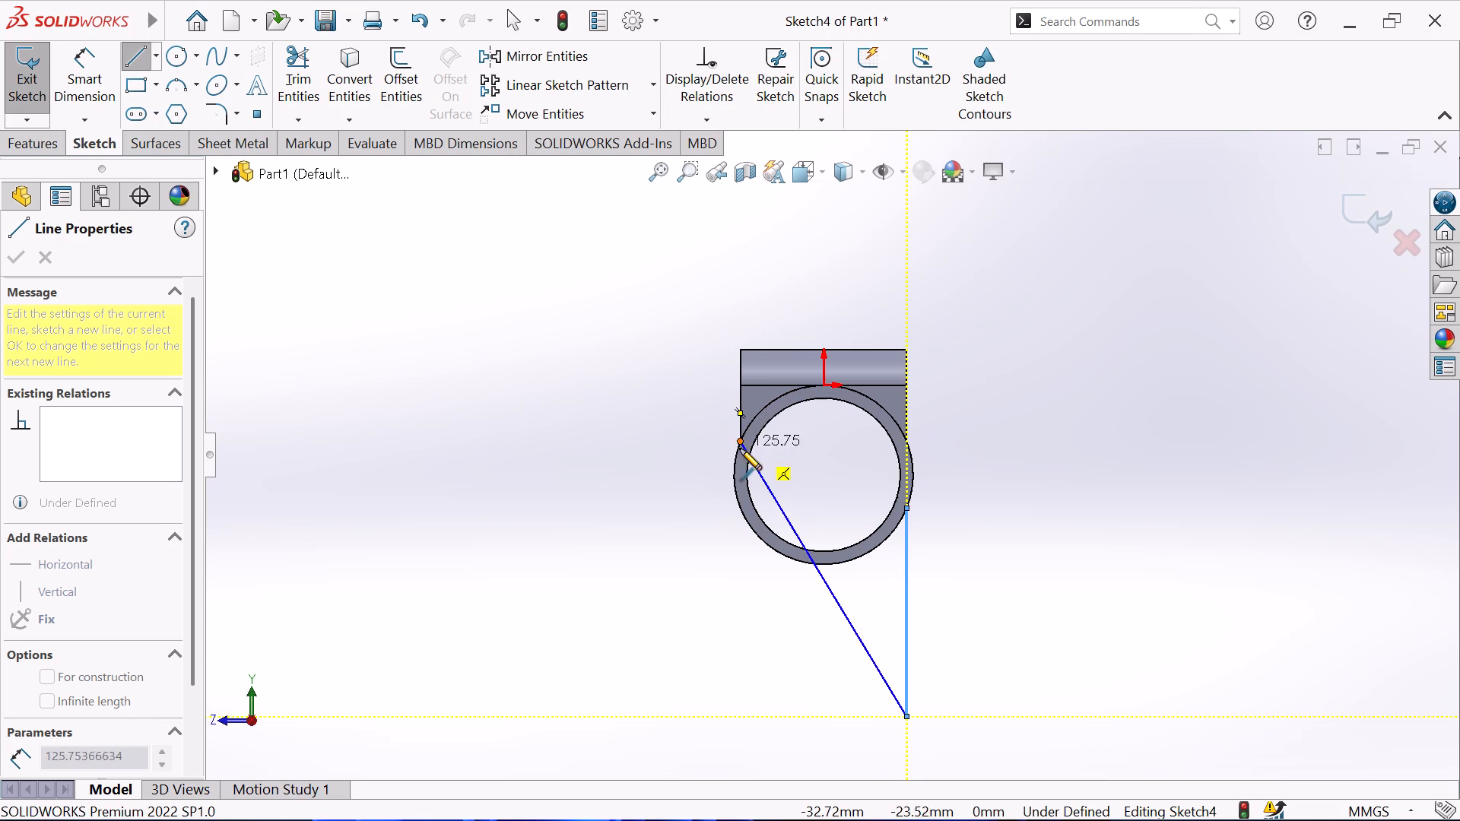
# Continue the line chain diagonally to the ring's opposite side, down about 82 mm vertically, and 65 mm horizontally back to the first line's lower end.
pyautogui.click(739, 509)
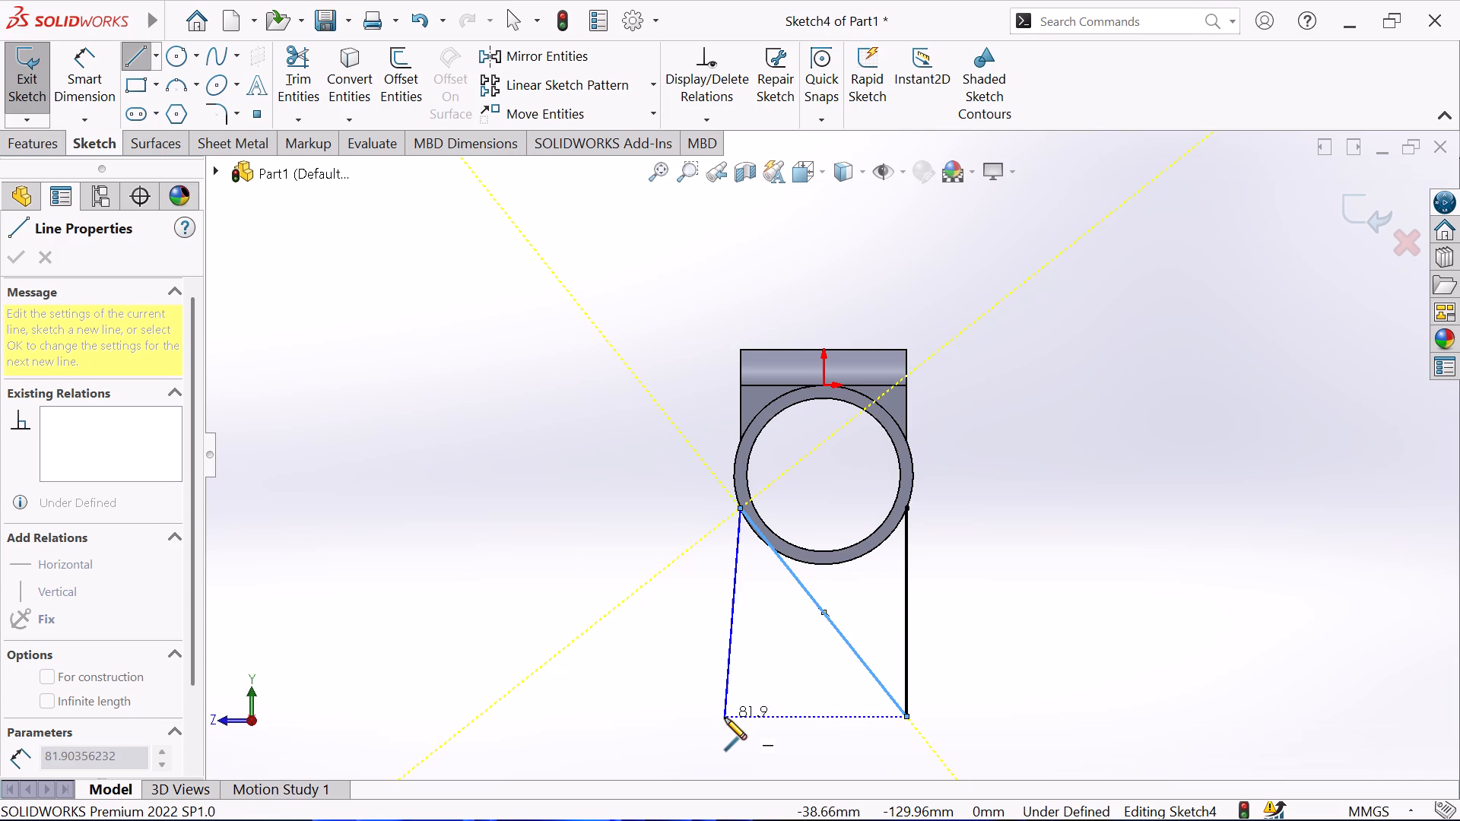
pyautogui.click(736, 718)
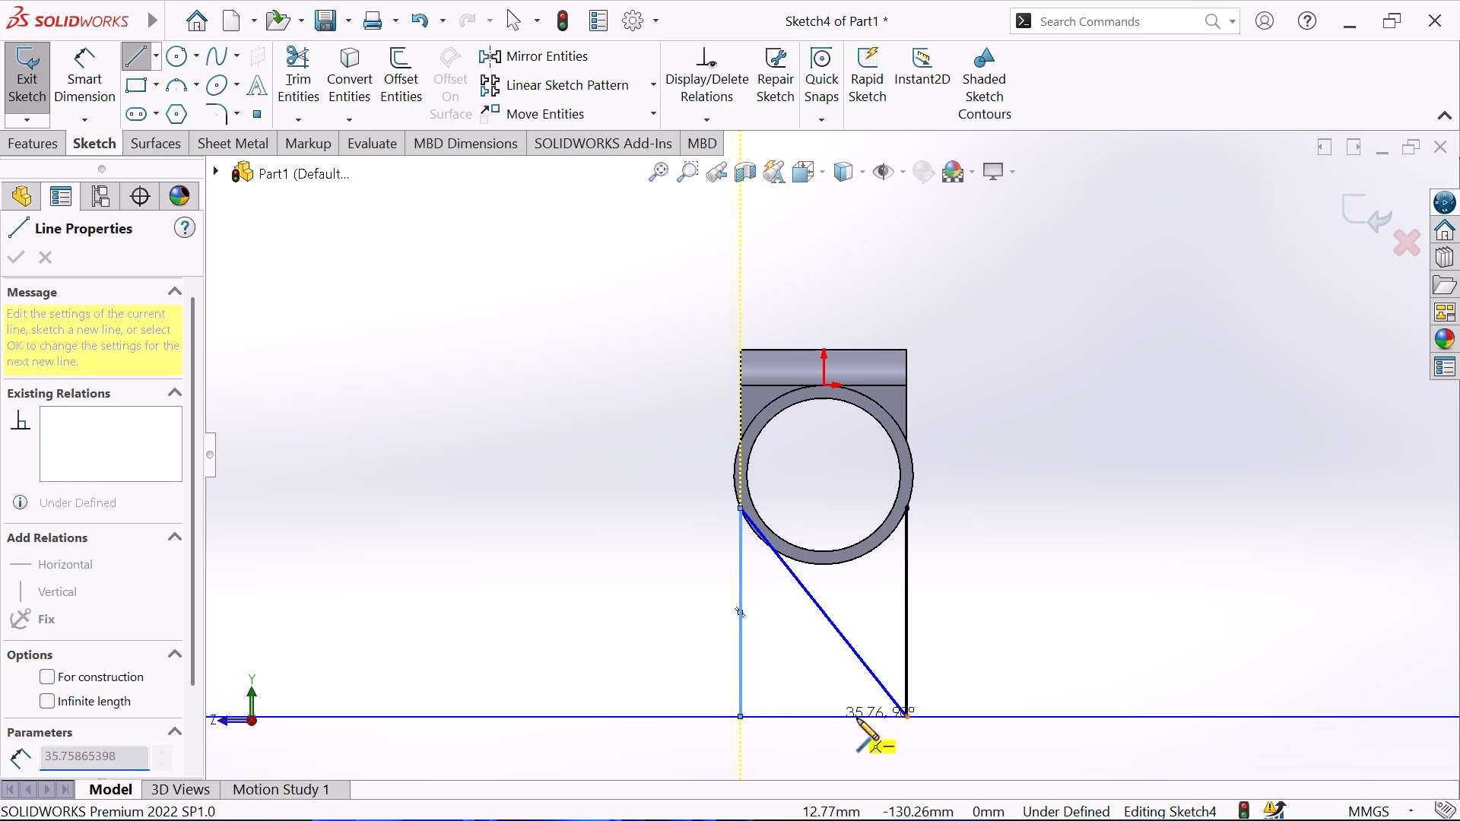
pyautogui.click(905, 718)
pyautogui.rightClick(989, 686)
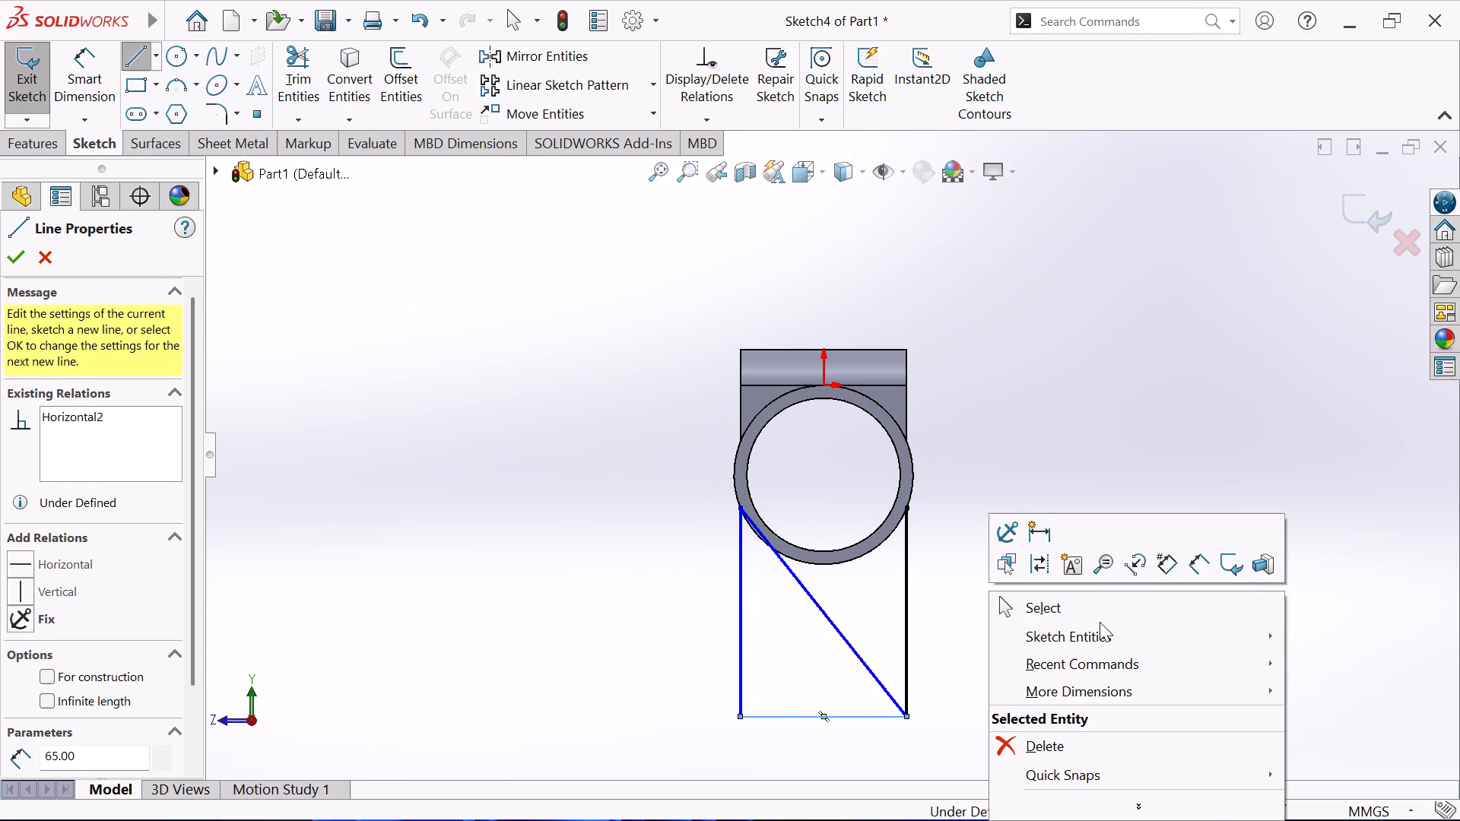
pyautogui.click(1100, 621)
pyautogui.click(1093, 617)
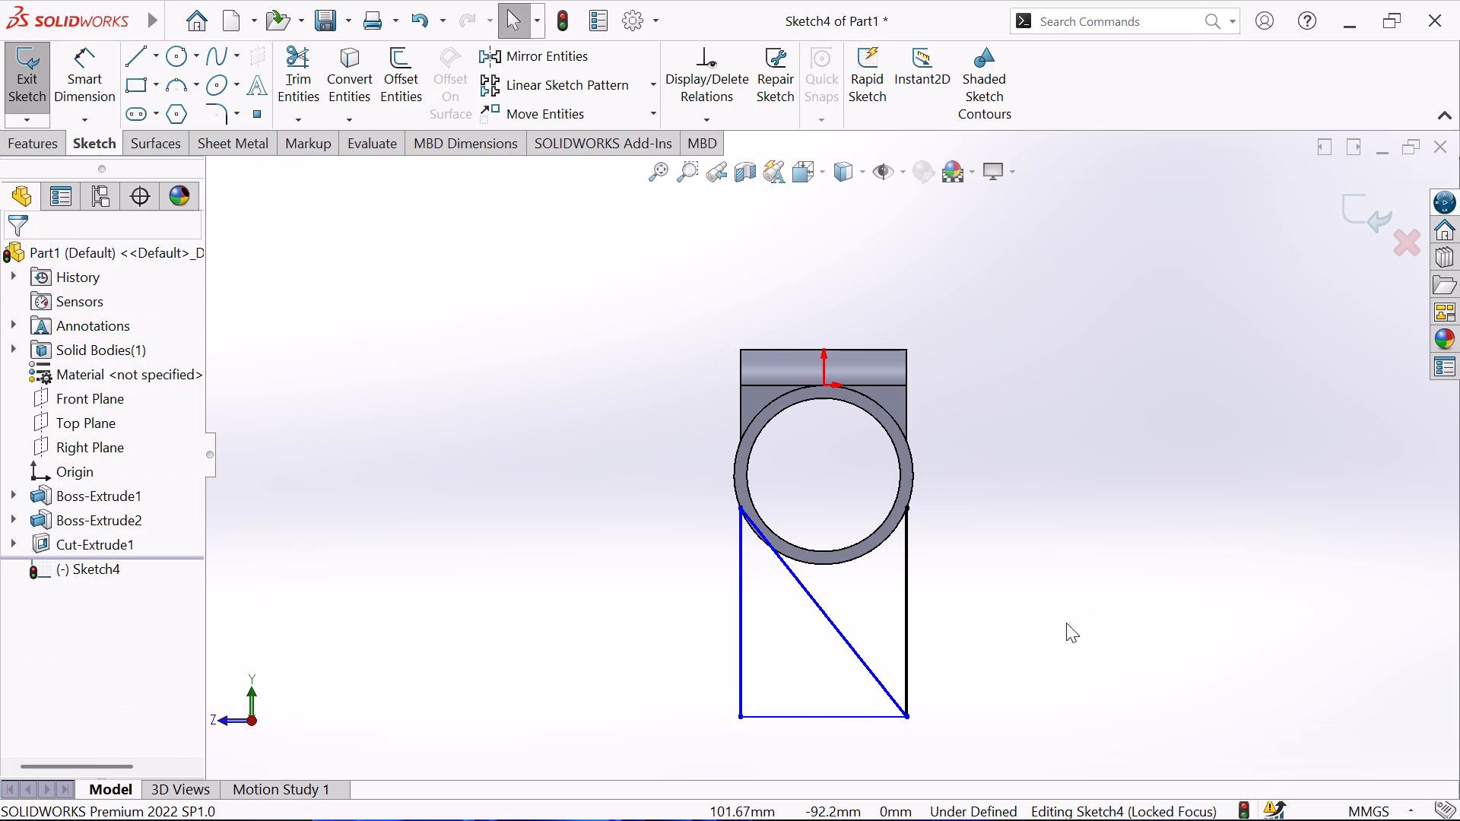
# Delete the diagonal line crossing the profile below the ring.
pyautogui.click(814, 595)
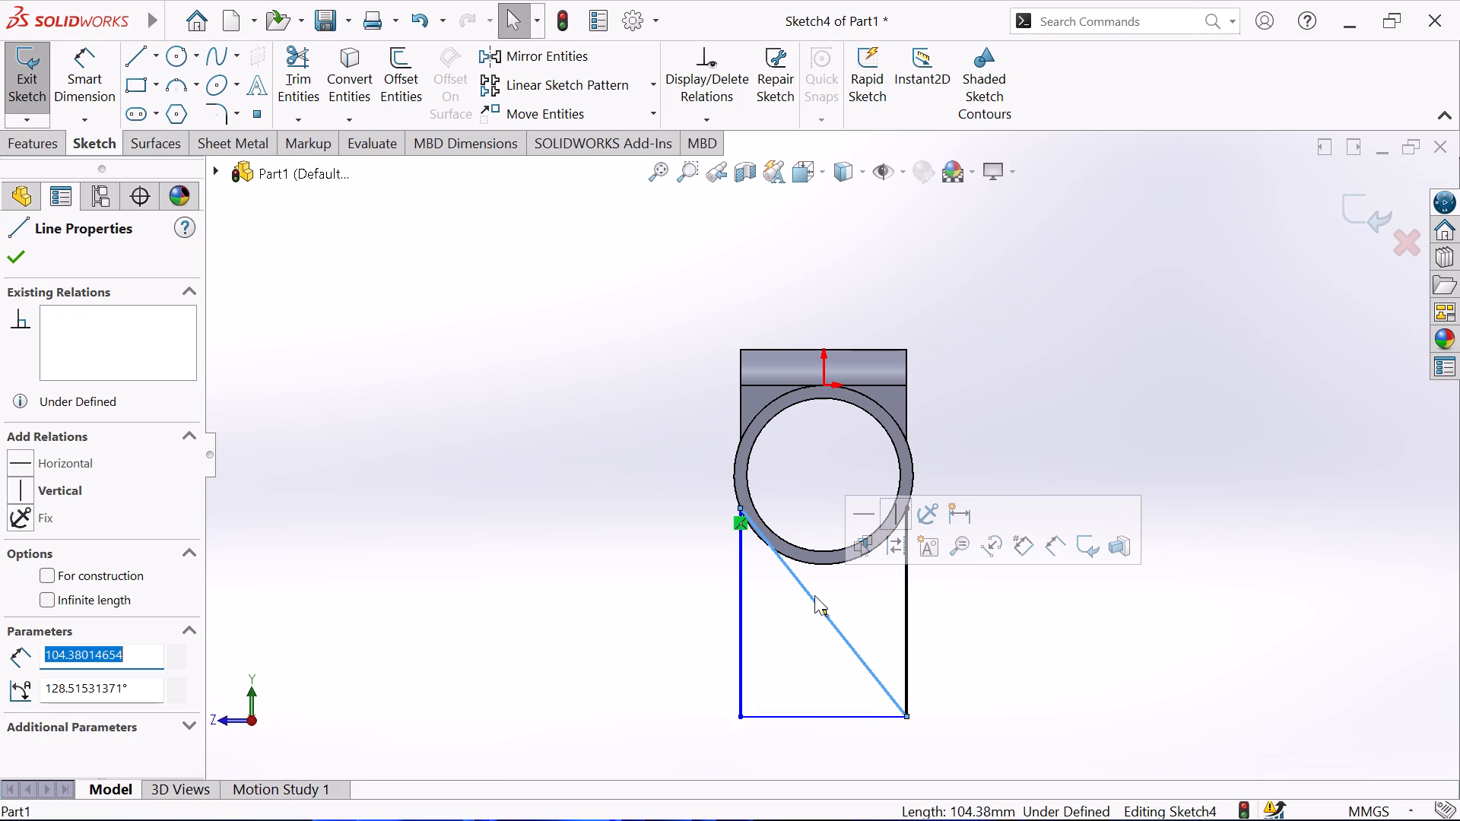
pyautogui.press('Delete')
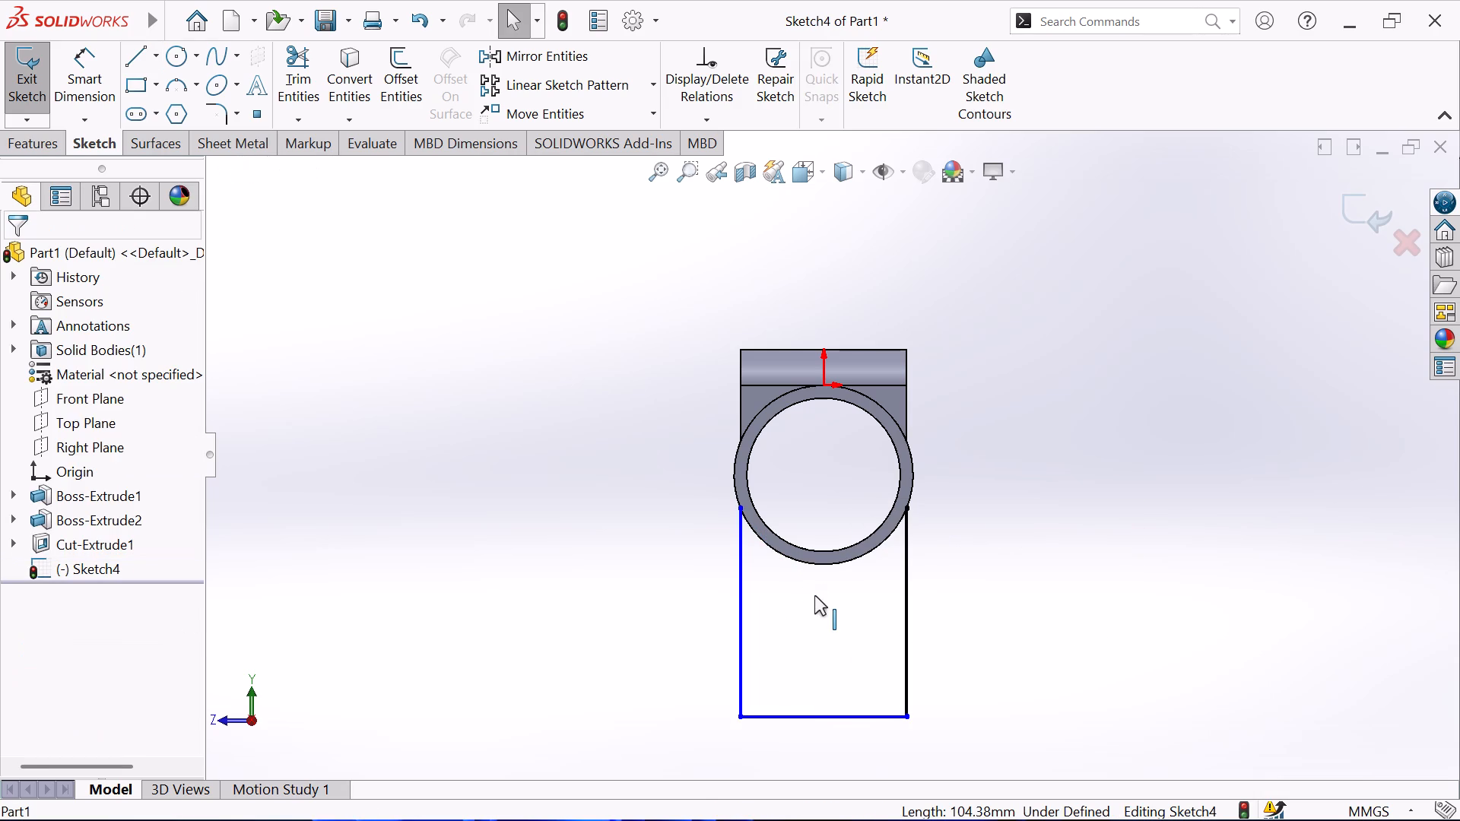
# Dimension the profile's bottom line 95 mm below the ring's centre.
pyautogui.scroll(1, 814, 595)
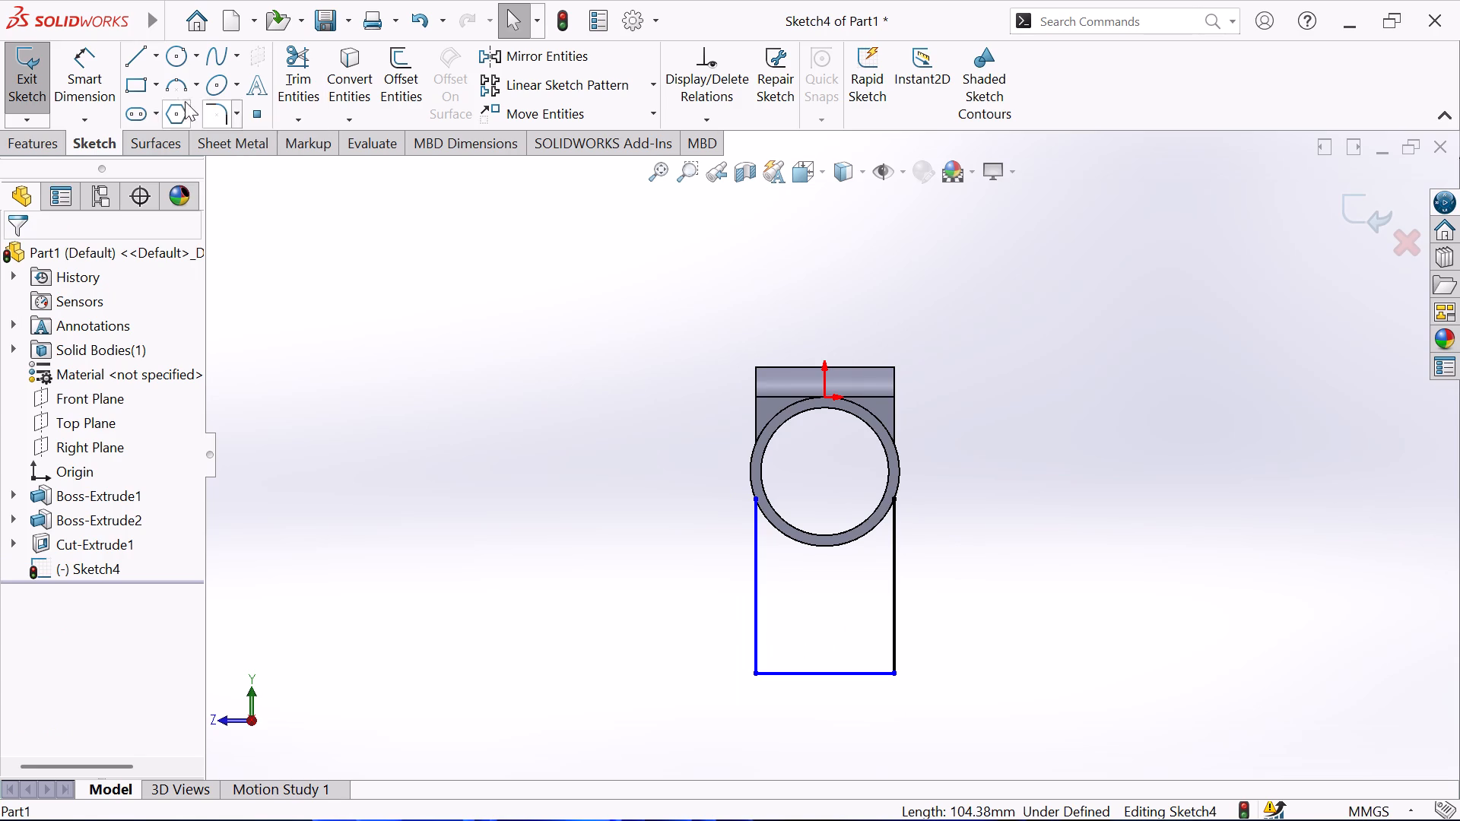
pyautogui.click(64, 74)
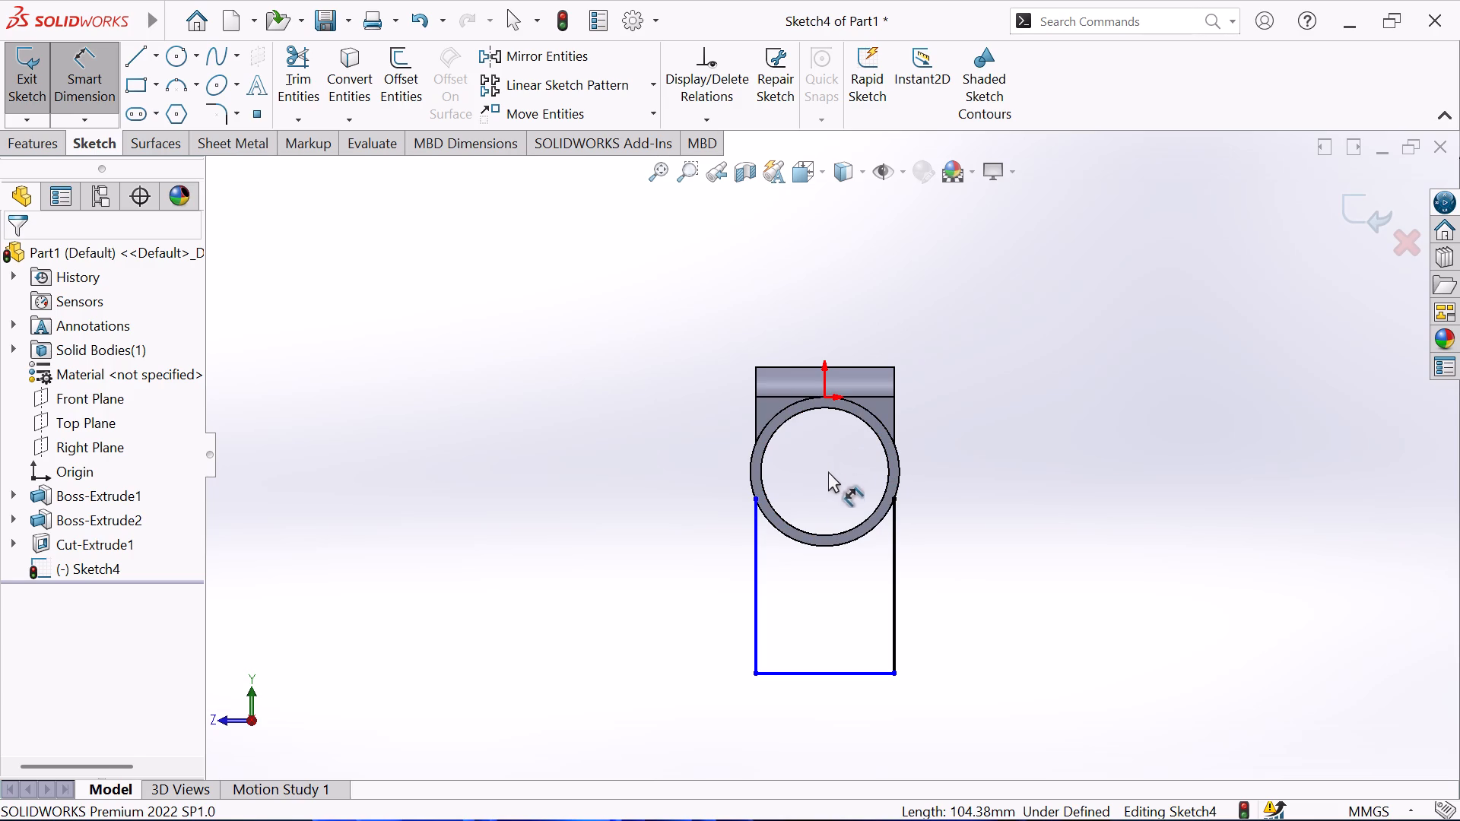
pyautogui.click(820, 677)
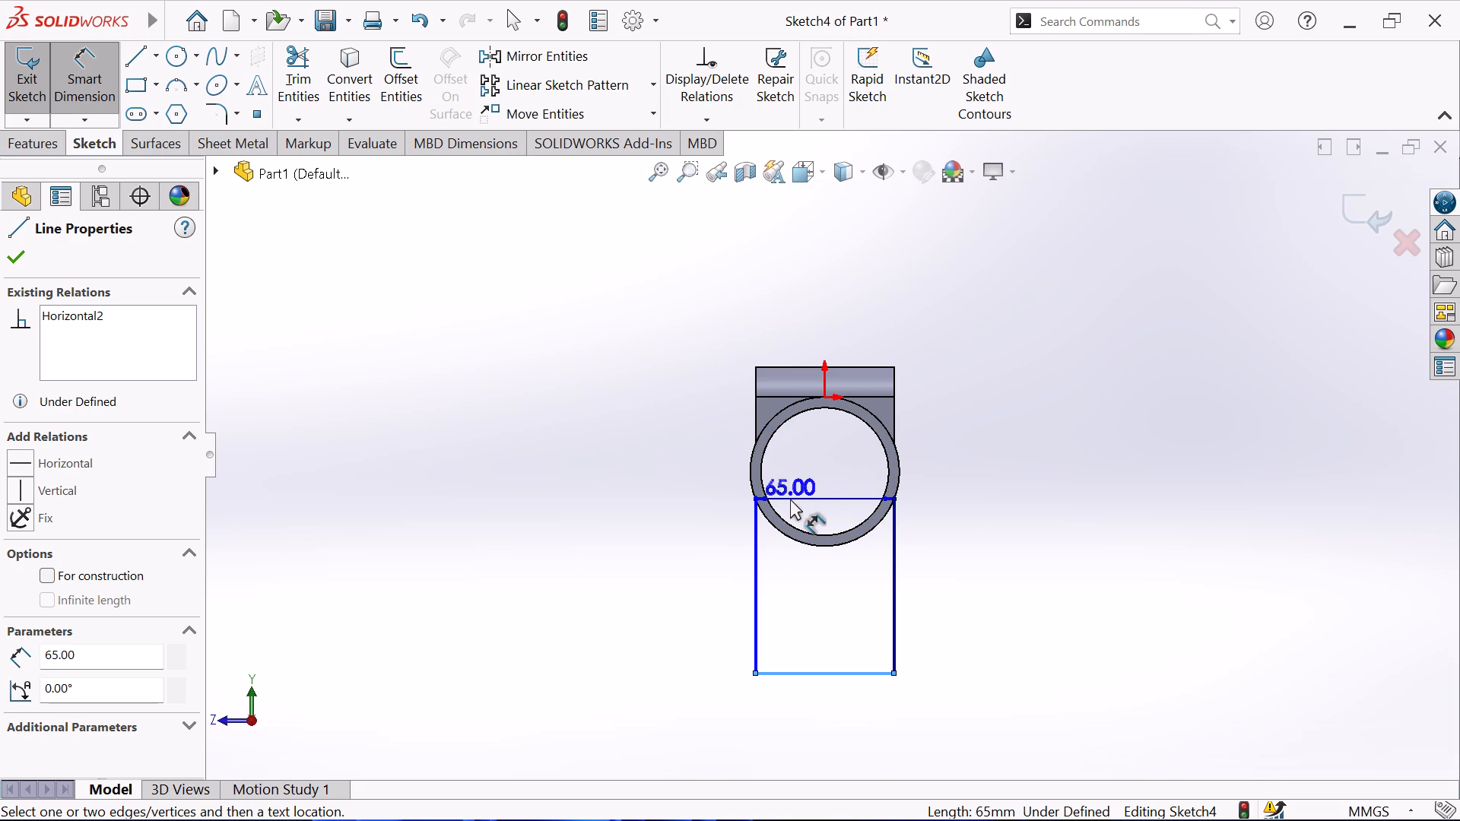
pyautogui.press('Escape')
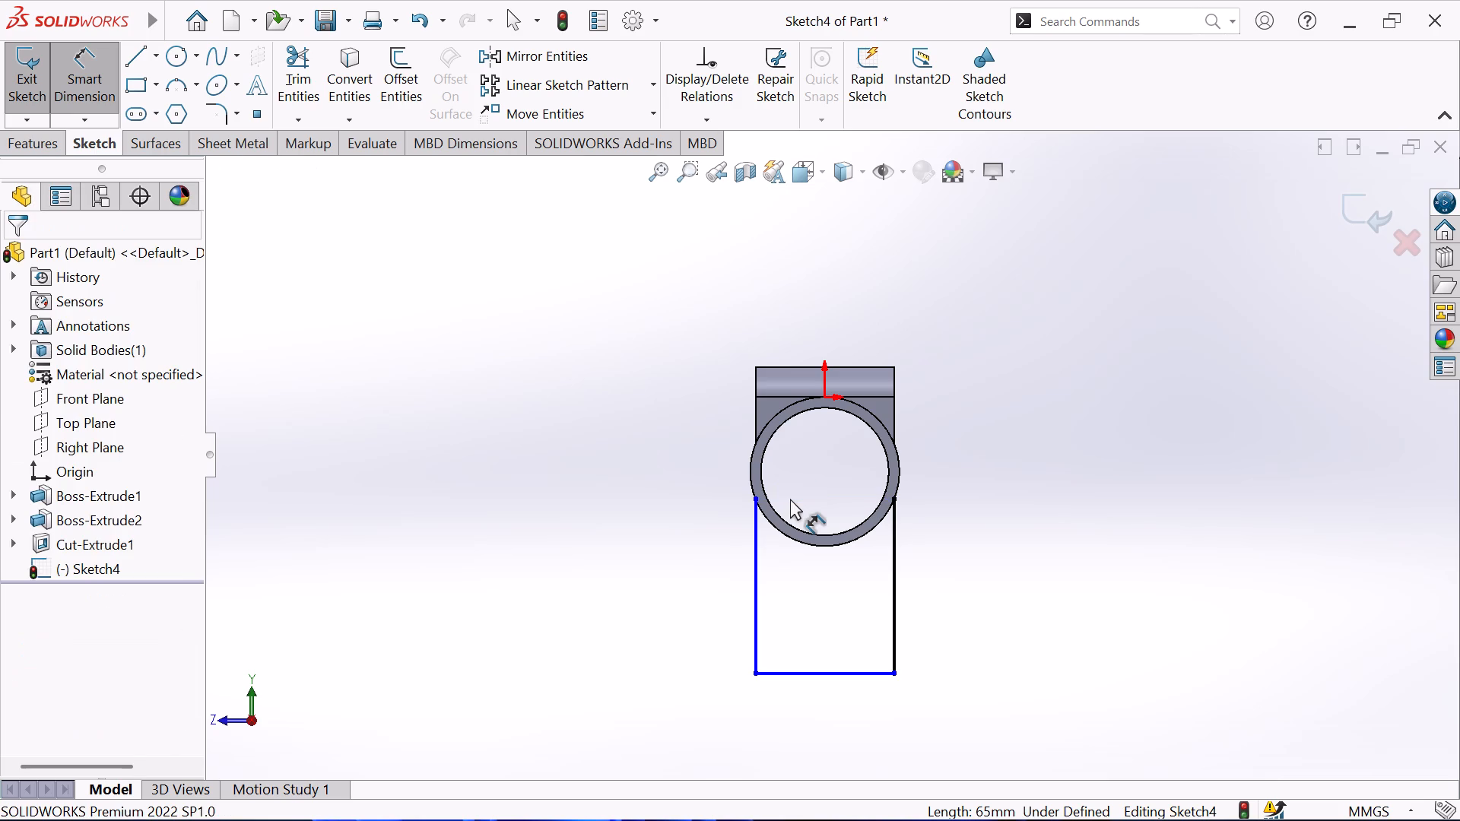
pyautogui.click(771, 439)
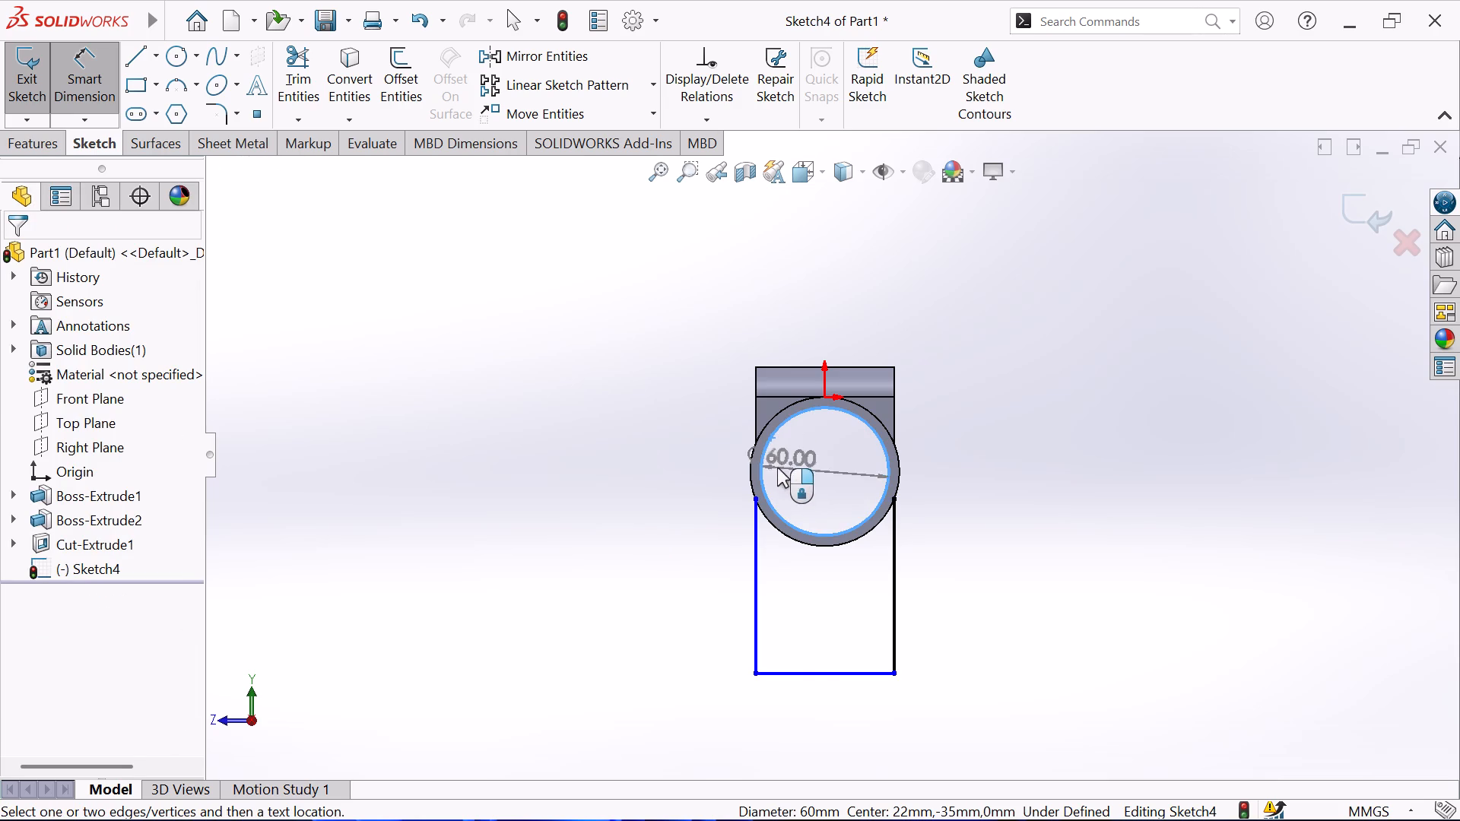
pyautogui.click(803, 675)
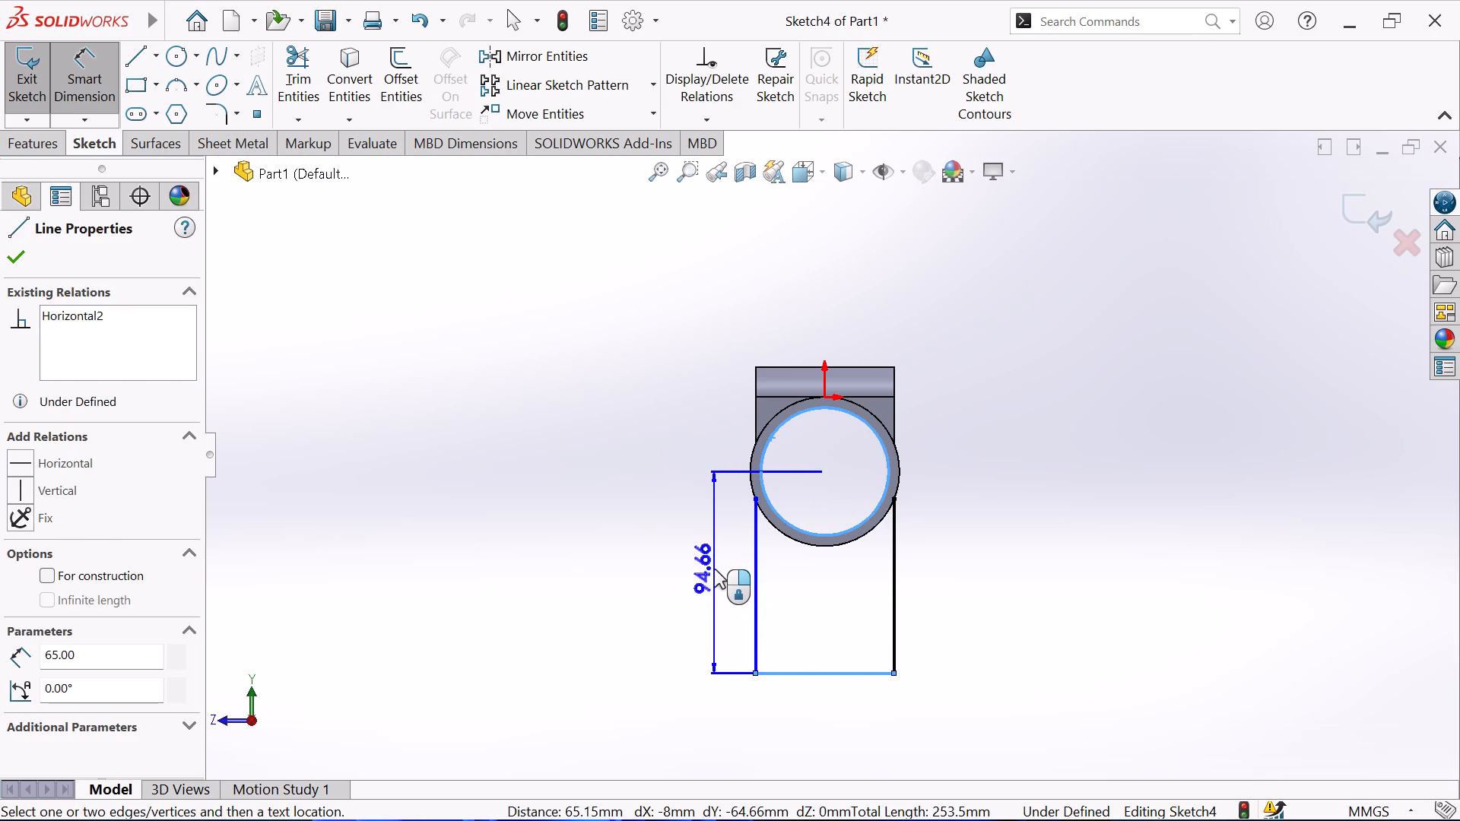
pyautogui.click(714, 569)
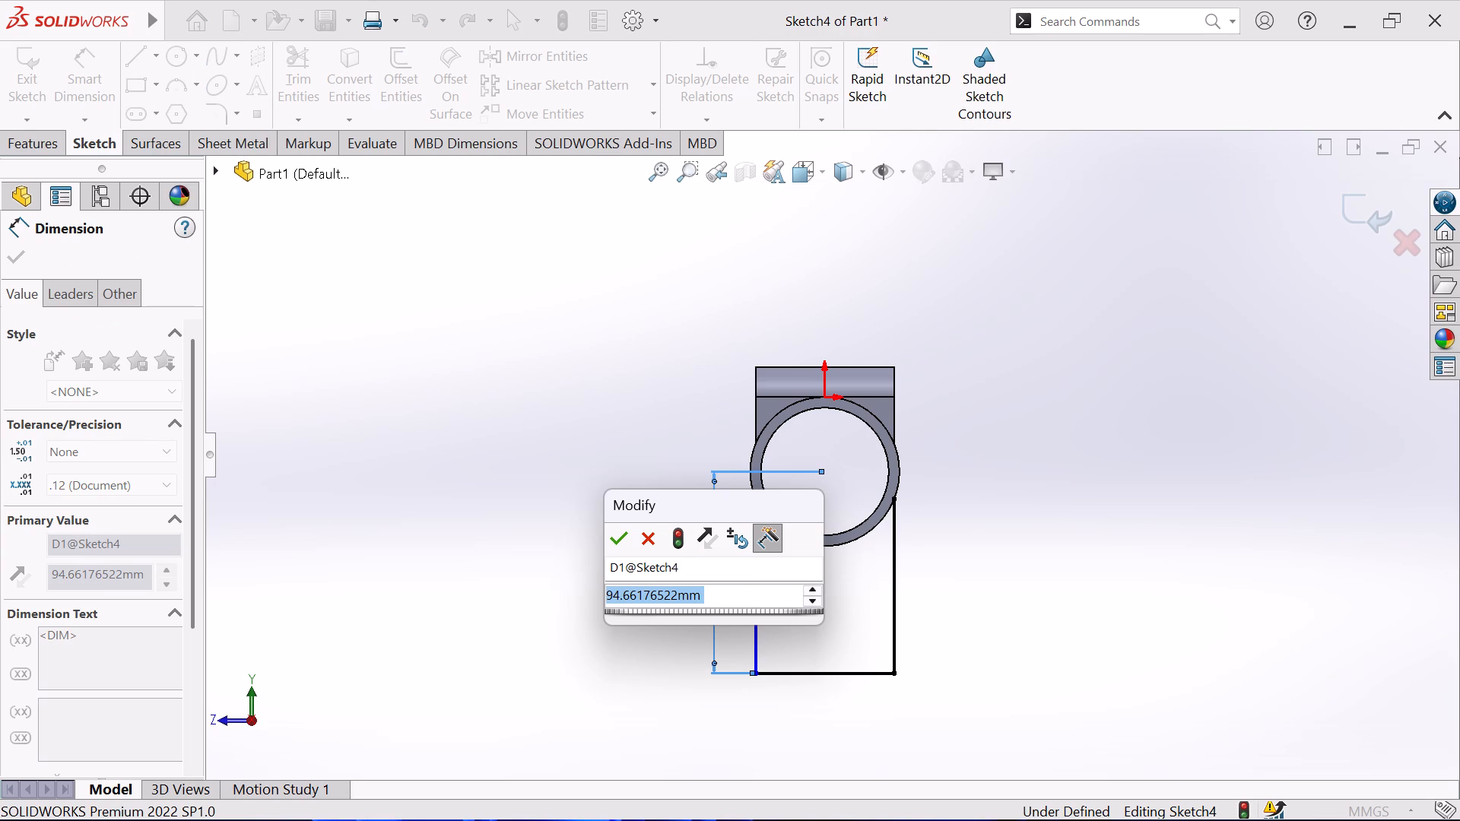
pyautogui.press('9')
pyautogui.press('5')
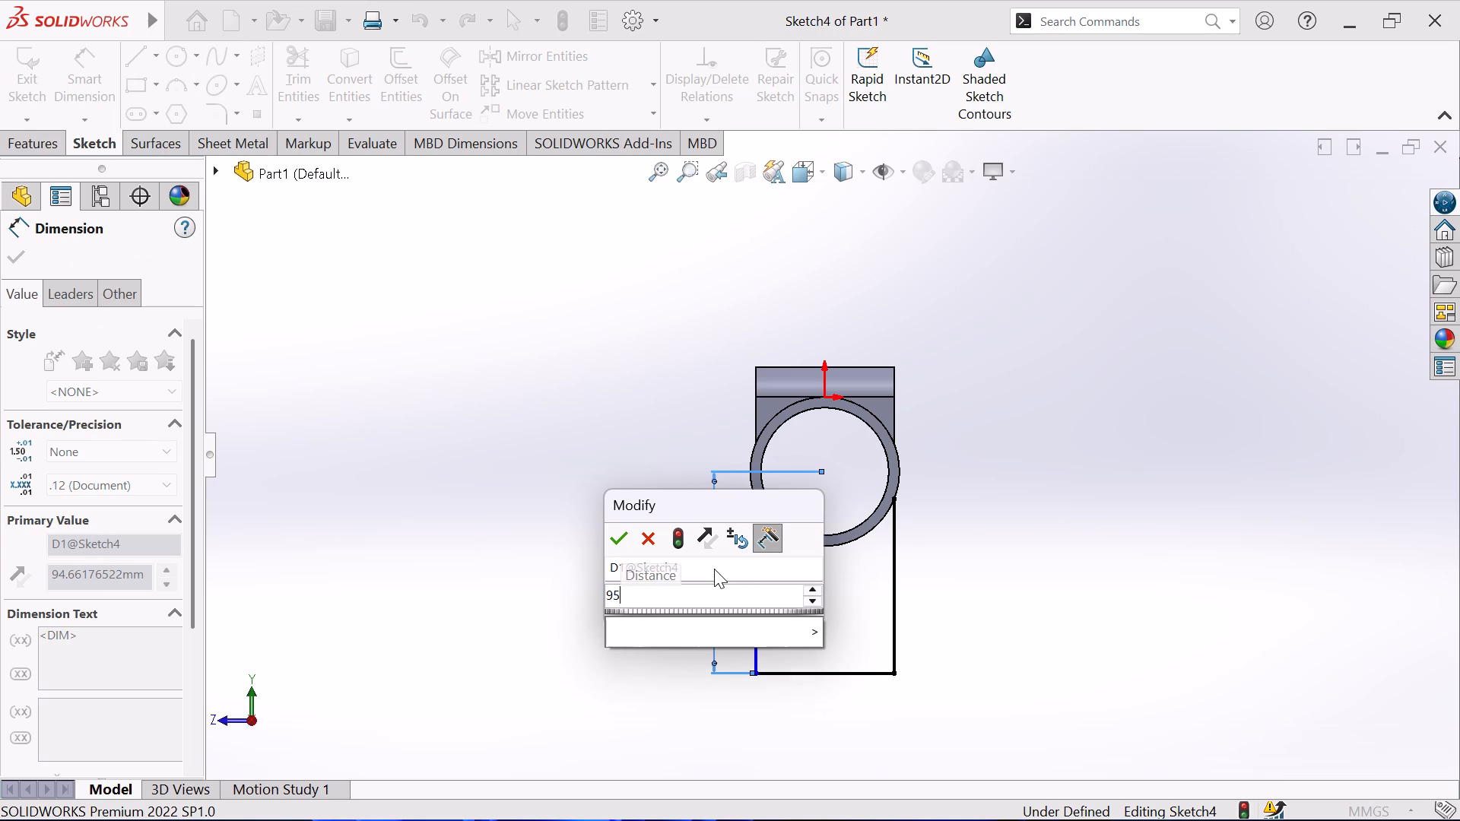
pyautogui.press('Return')
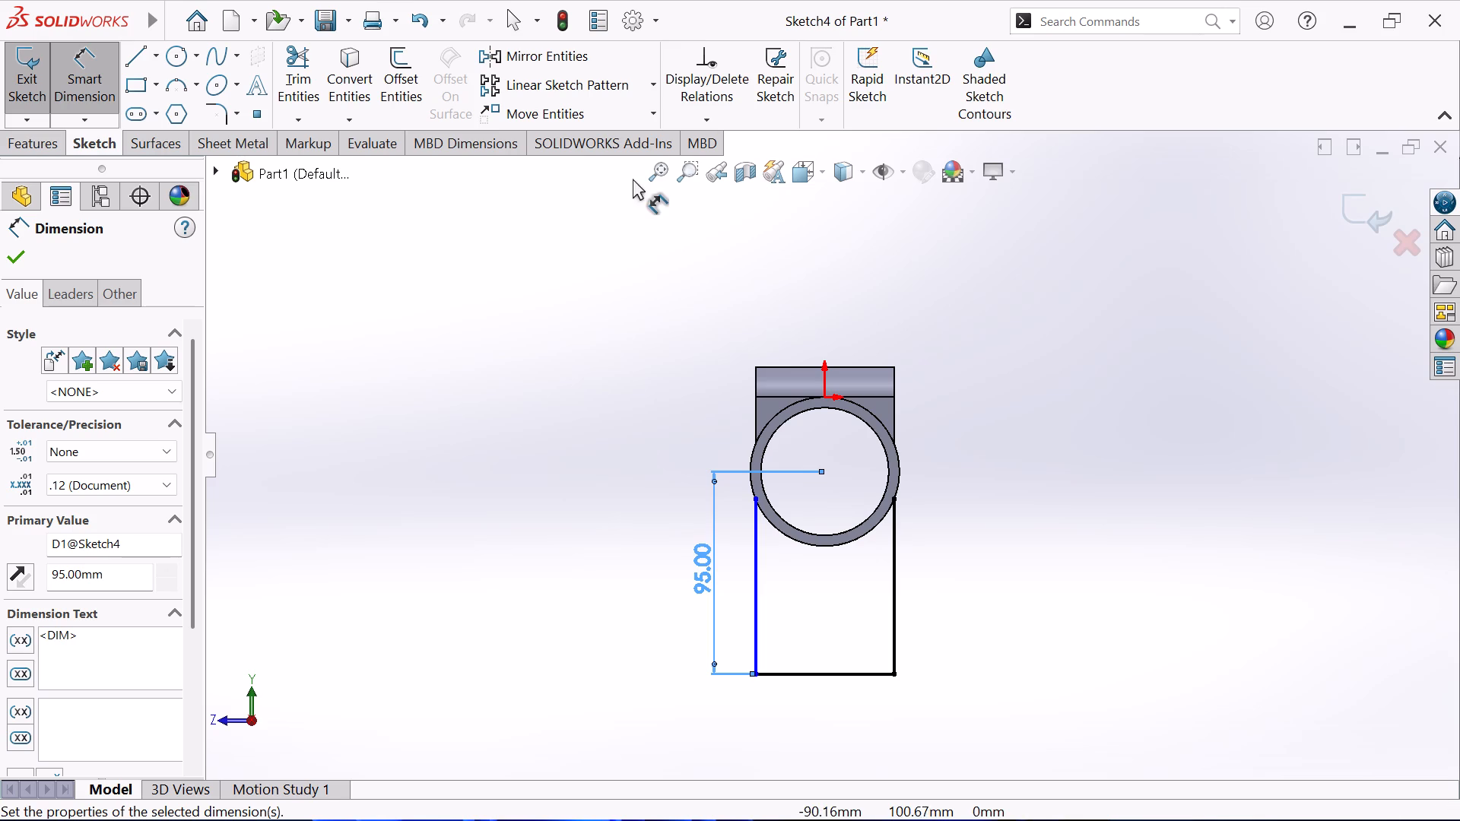
# Dimension the profile's bottom line with a width of 65 mm.
pyautogui.click(824, 672)
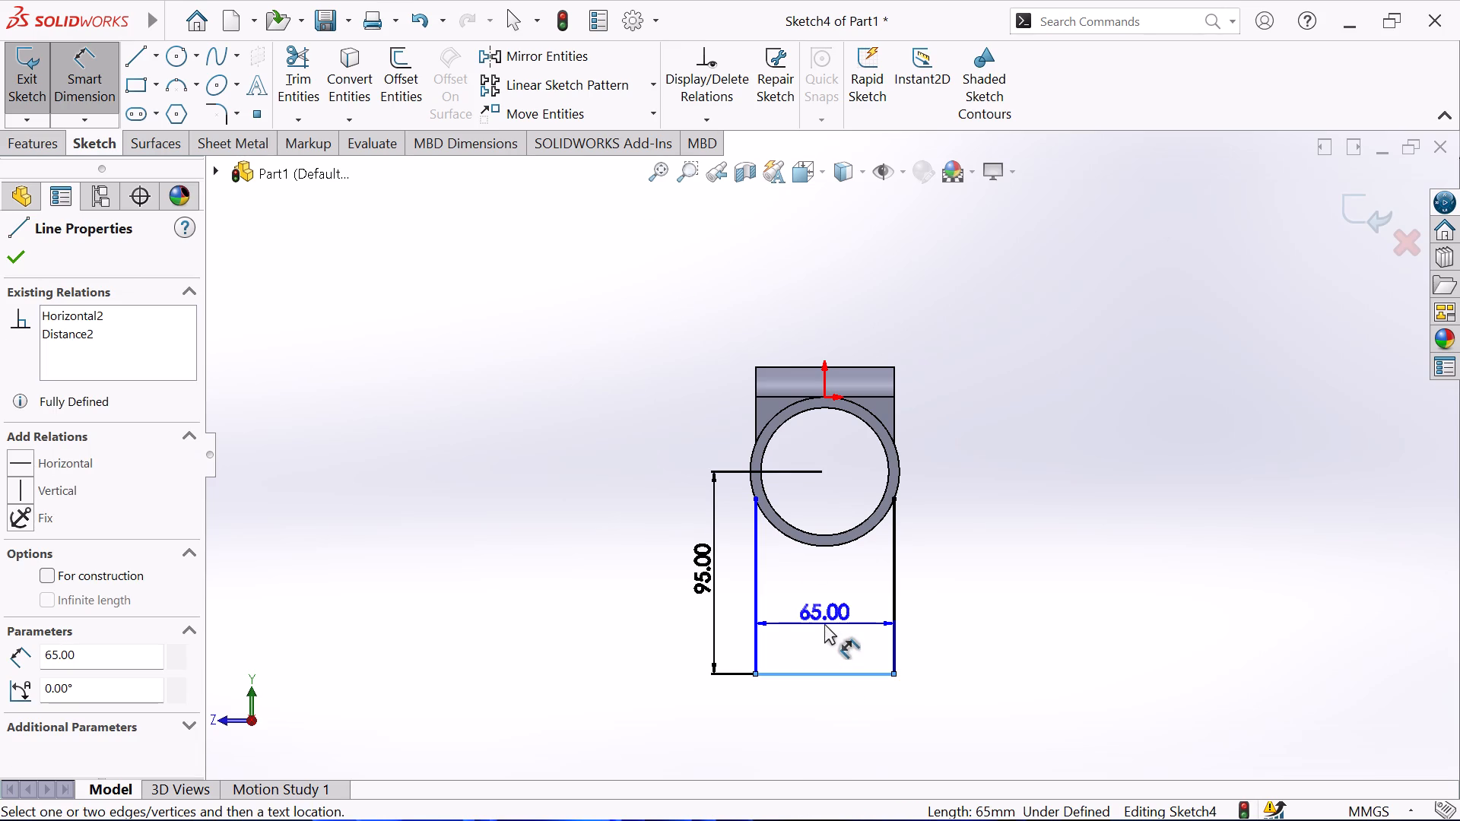
pyautogui.click(824, 623)
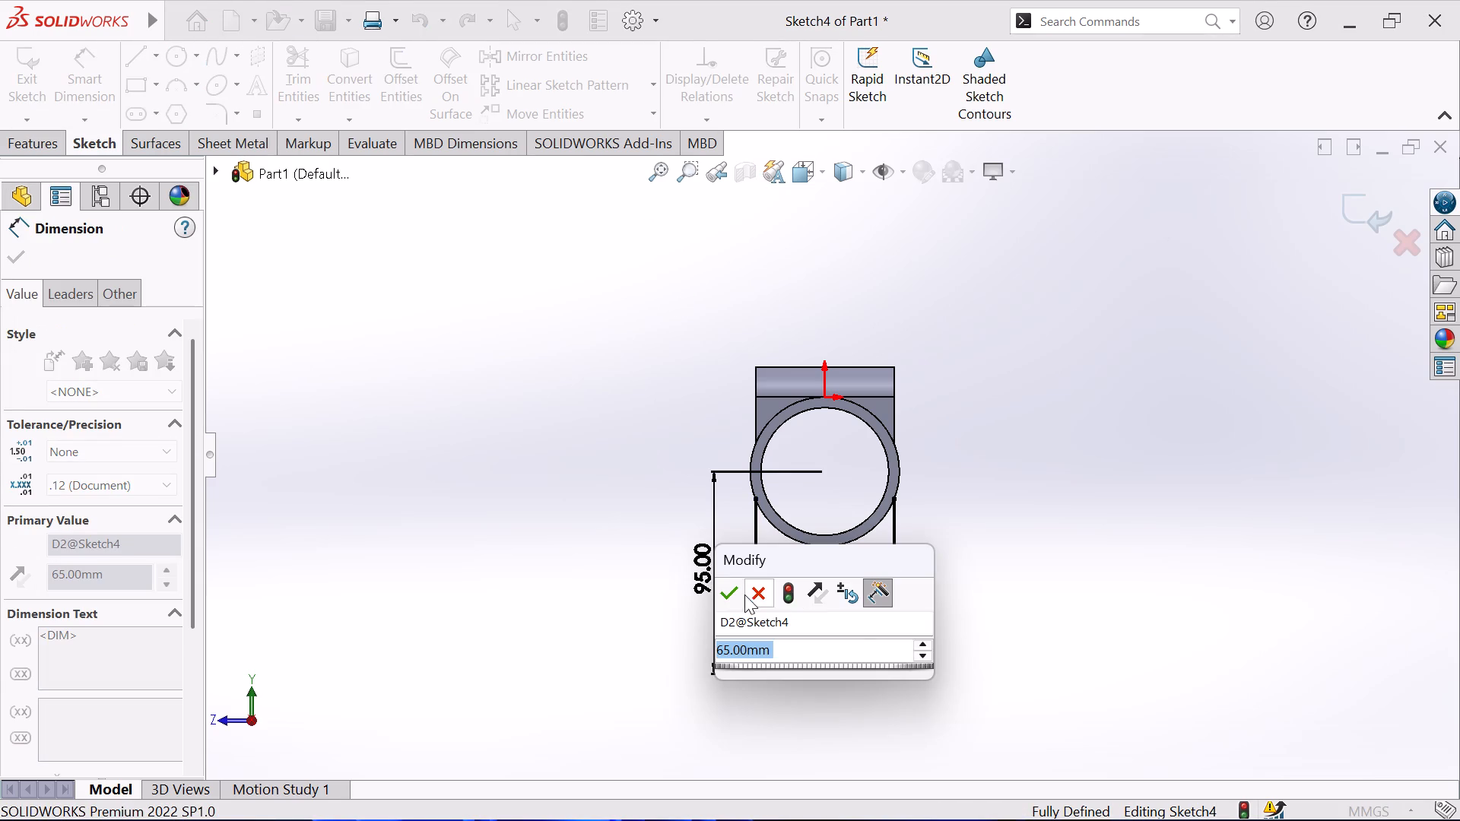
pyautogui.click(732, 598)
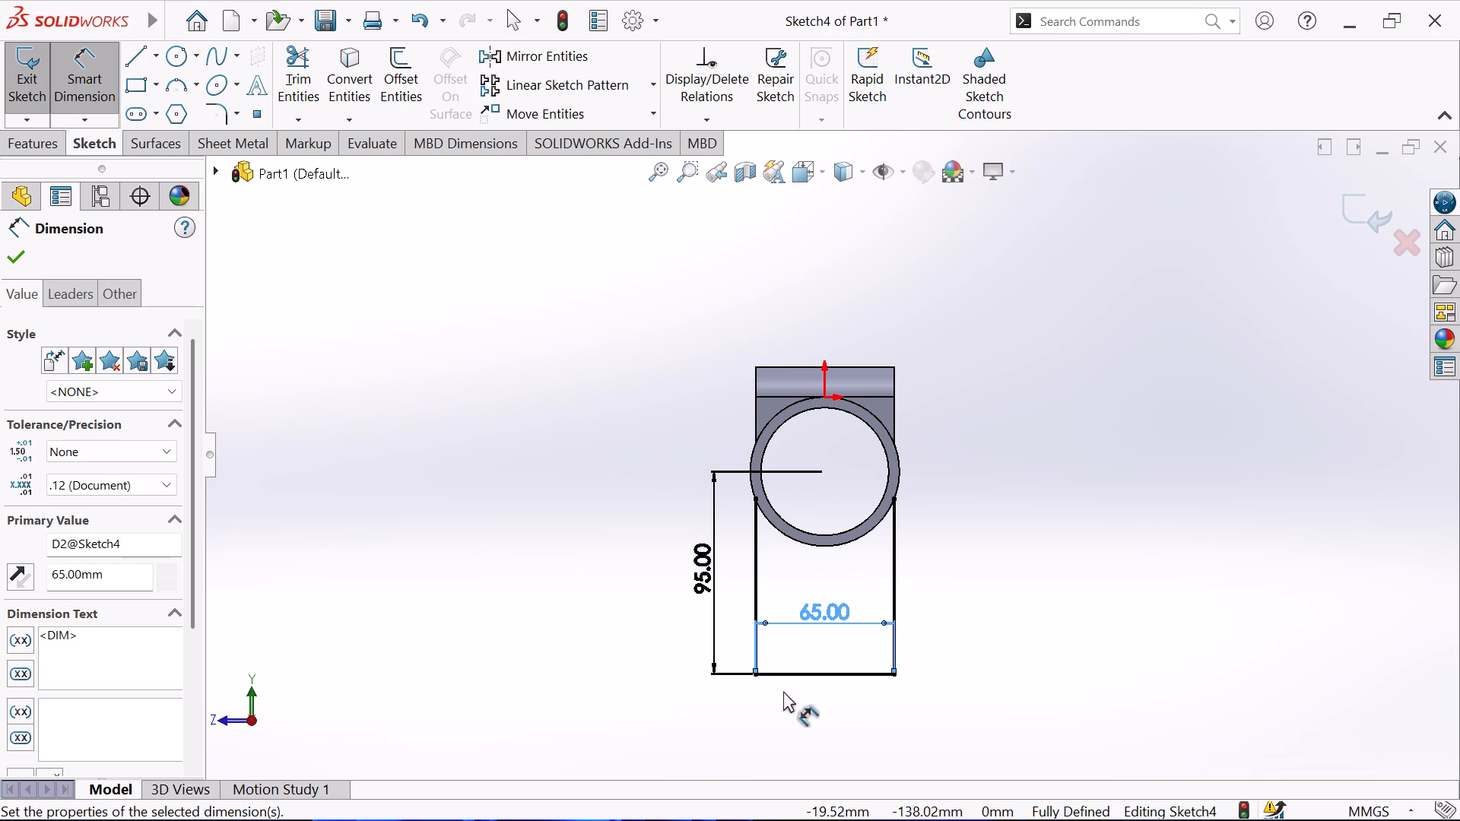
pyautogui.click(2, 242)
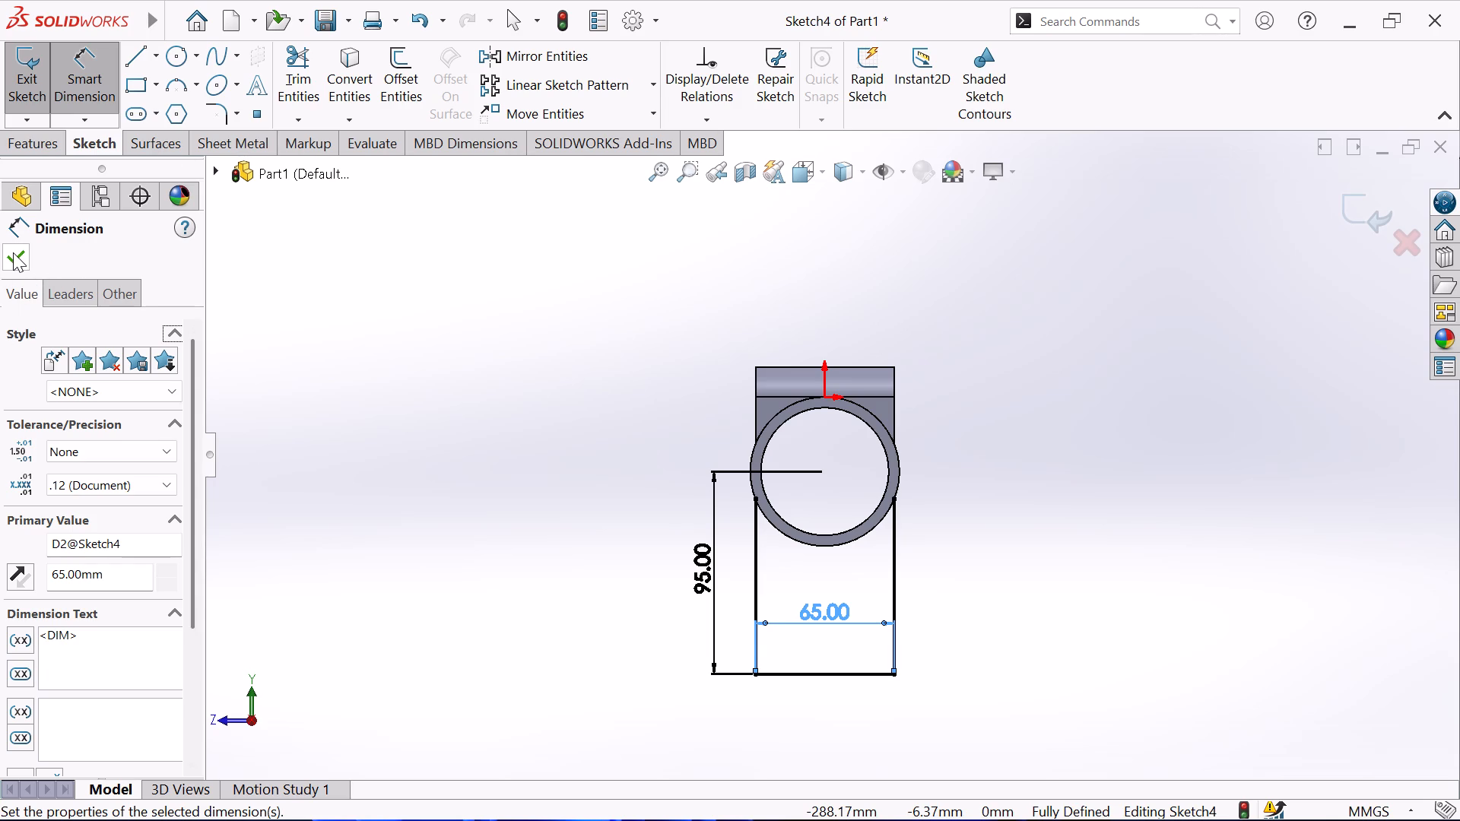
pyautogui.click(12, 252)
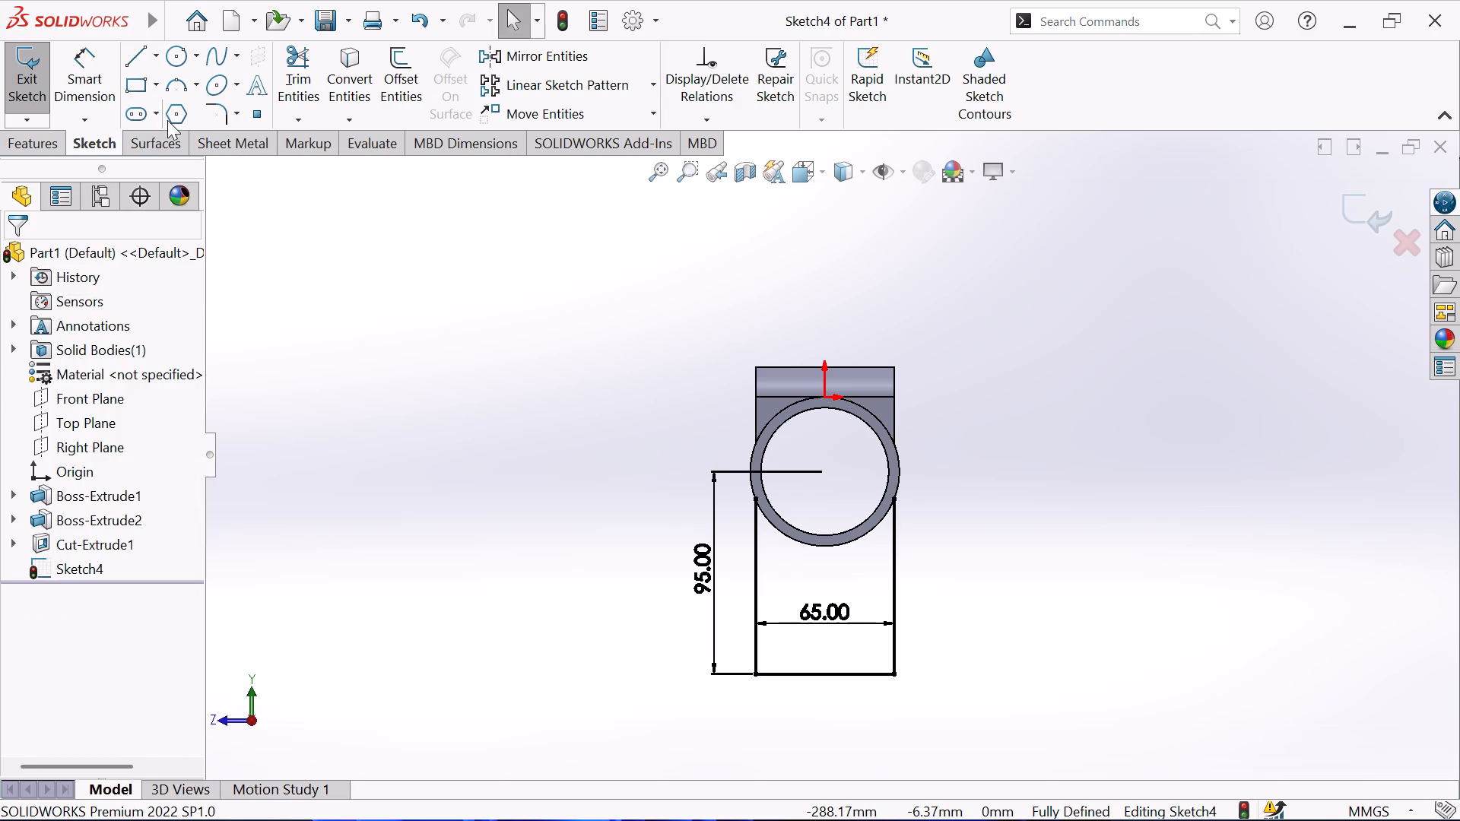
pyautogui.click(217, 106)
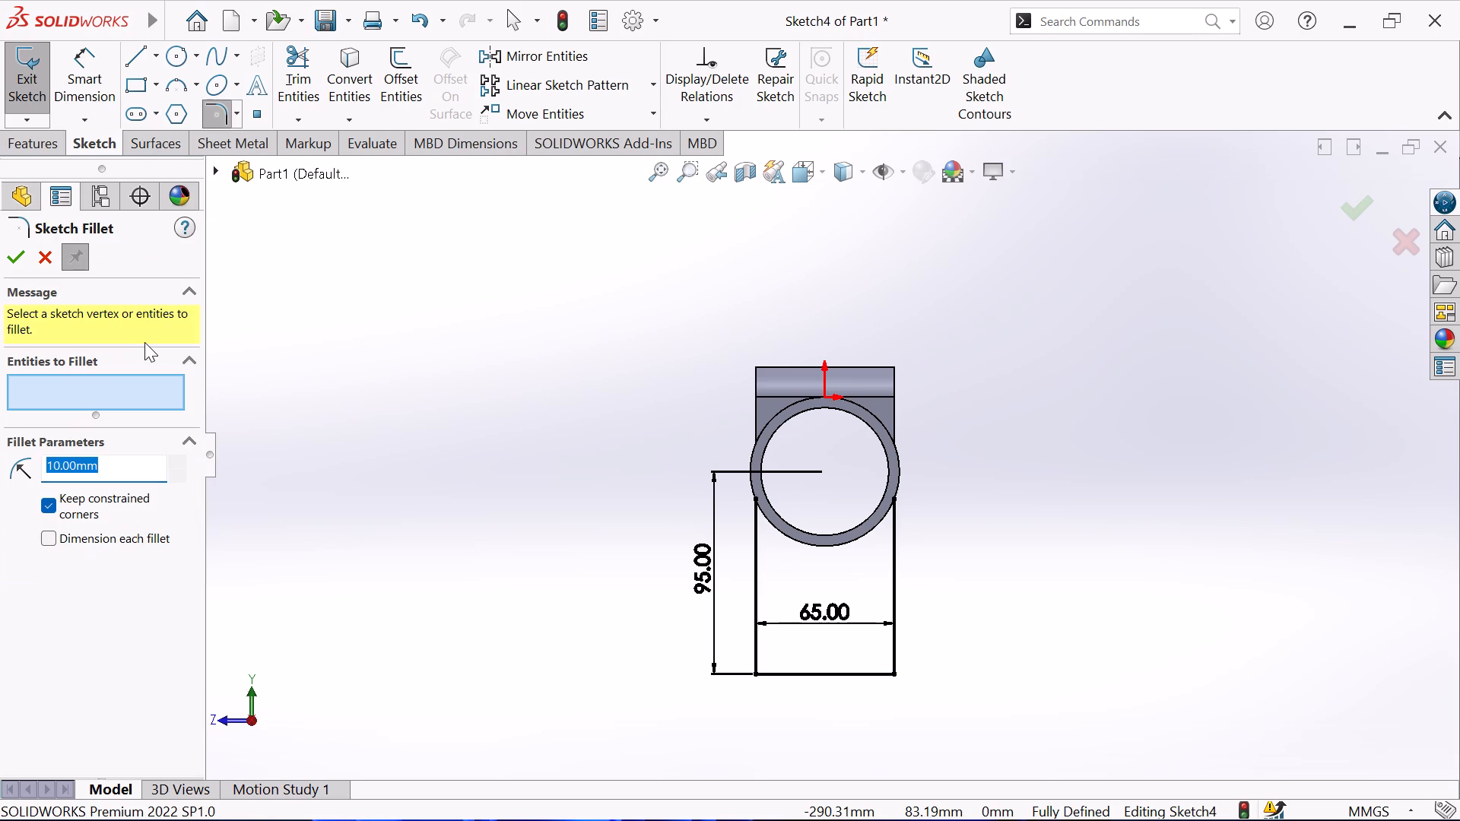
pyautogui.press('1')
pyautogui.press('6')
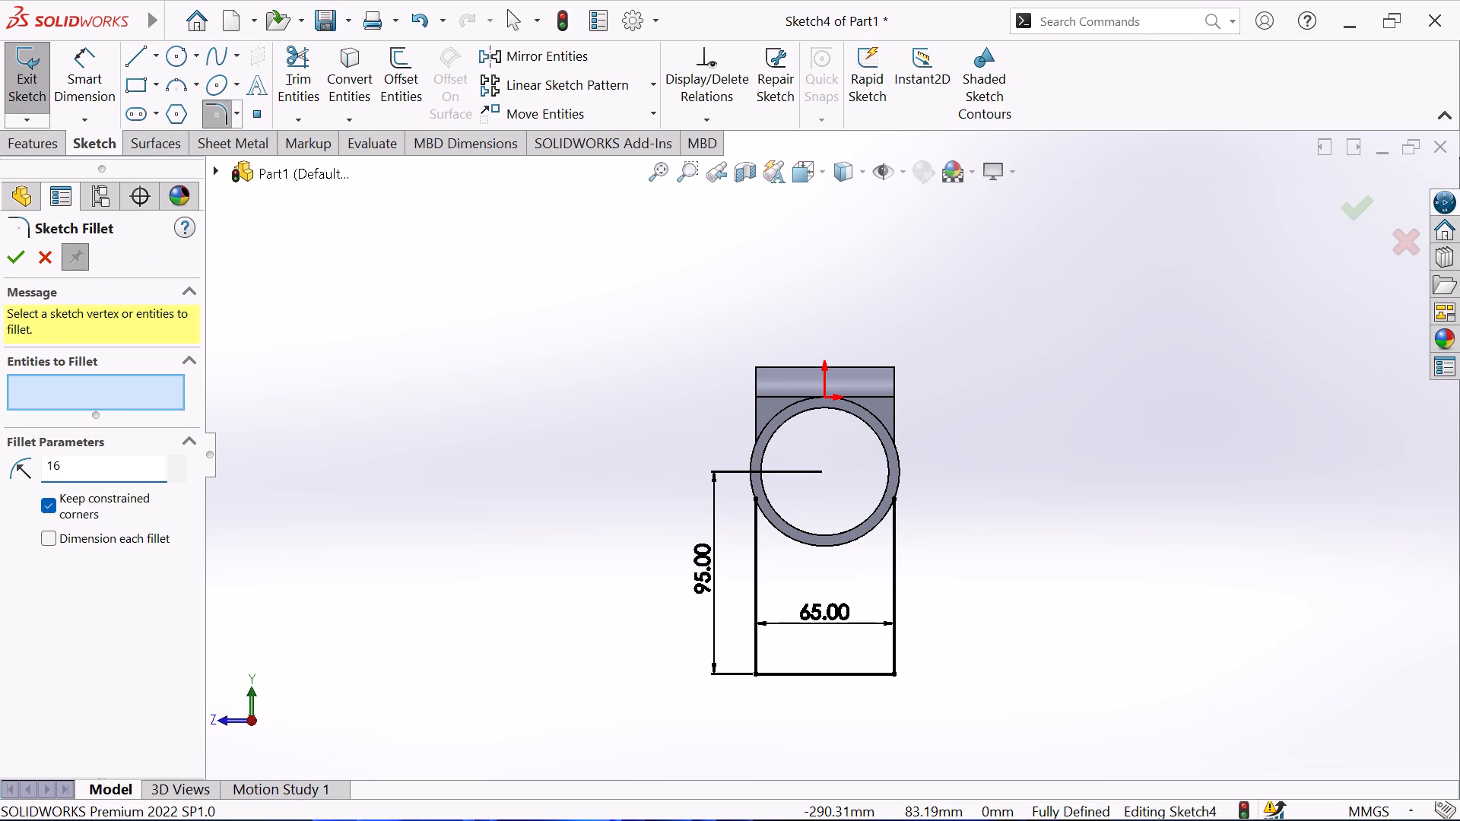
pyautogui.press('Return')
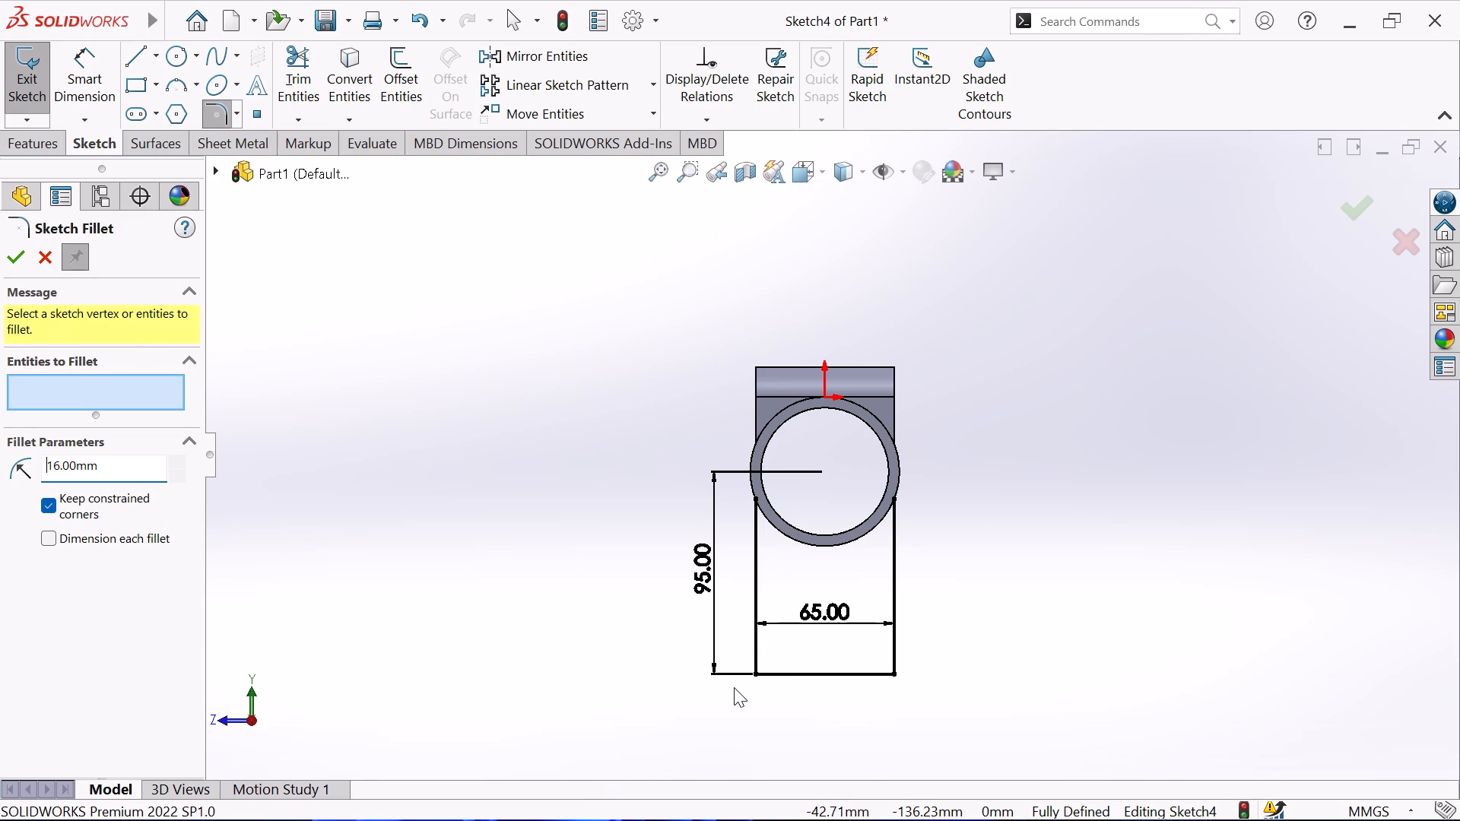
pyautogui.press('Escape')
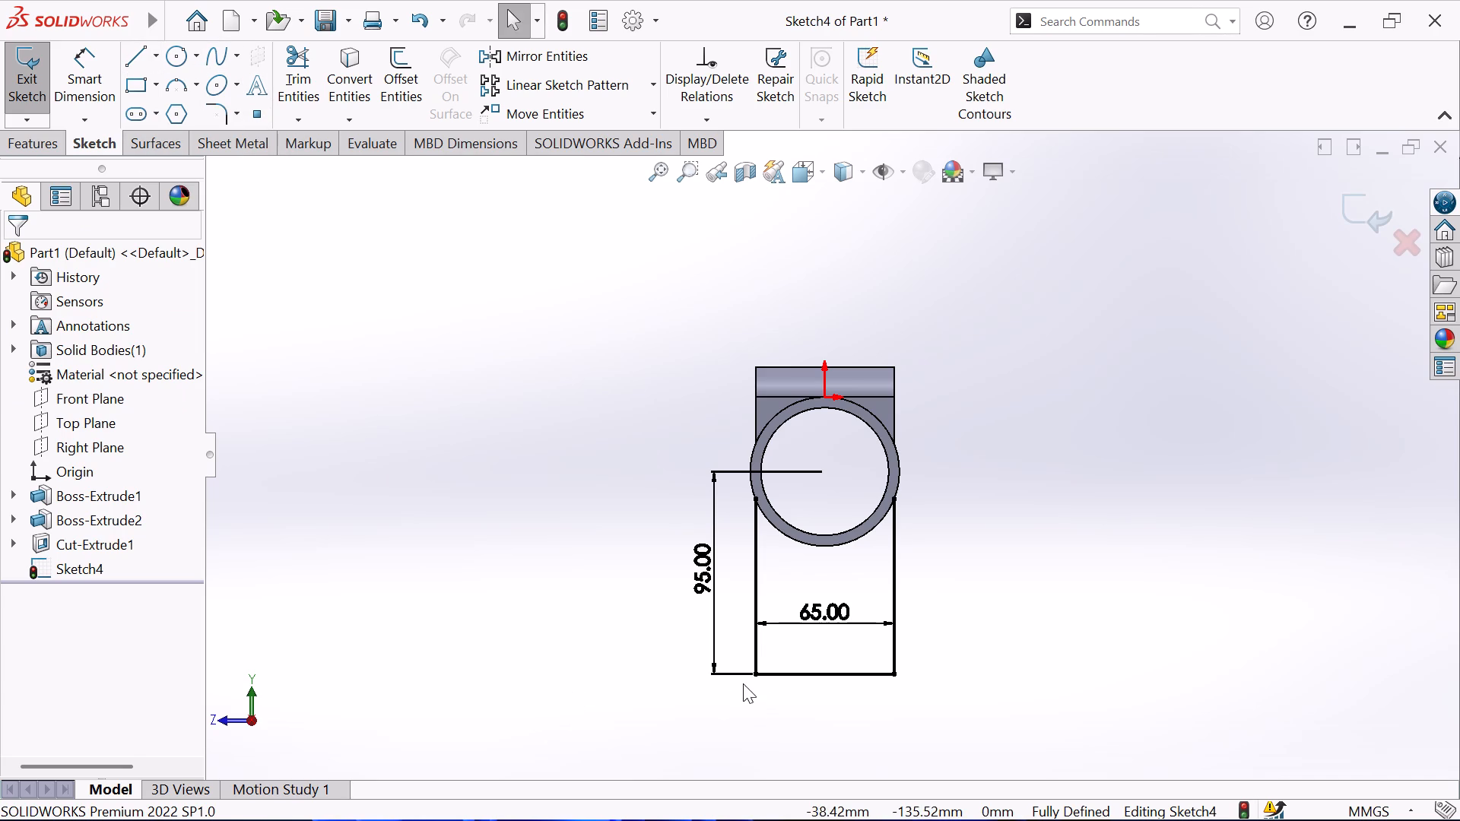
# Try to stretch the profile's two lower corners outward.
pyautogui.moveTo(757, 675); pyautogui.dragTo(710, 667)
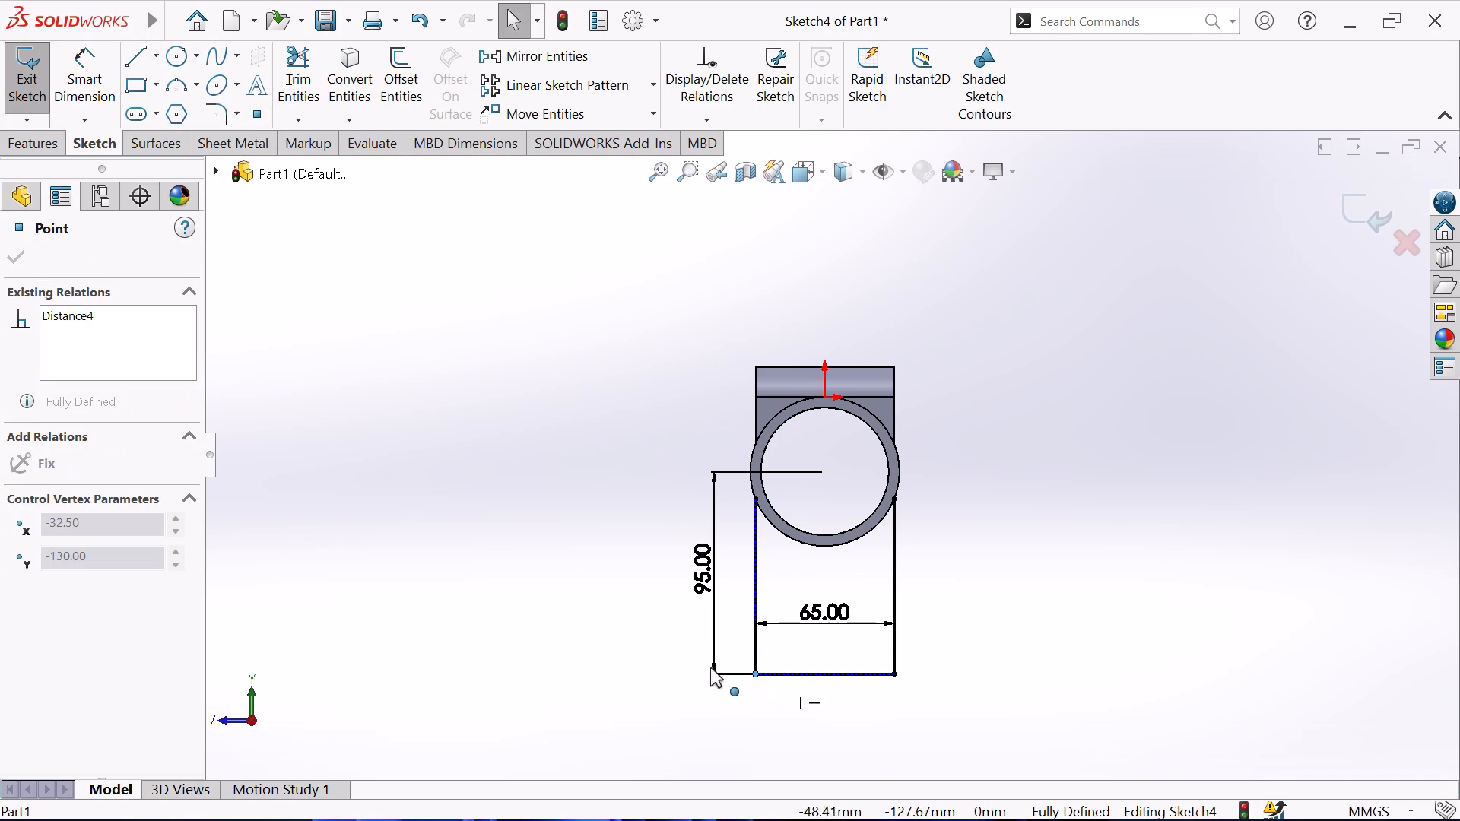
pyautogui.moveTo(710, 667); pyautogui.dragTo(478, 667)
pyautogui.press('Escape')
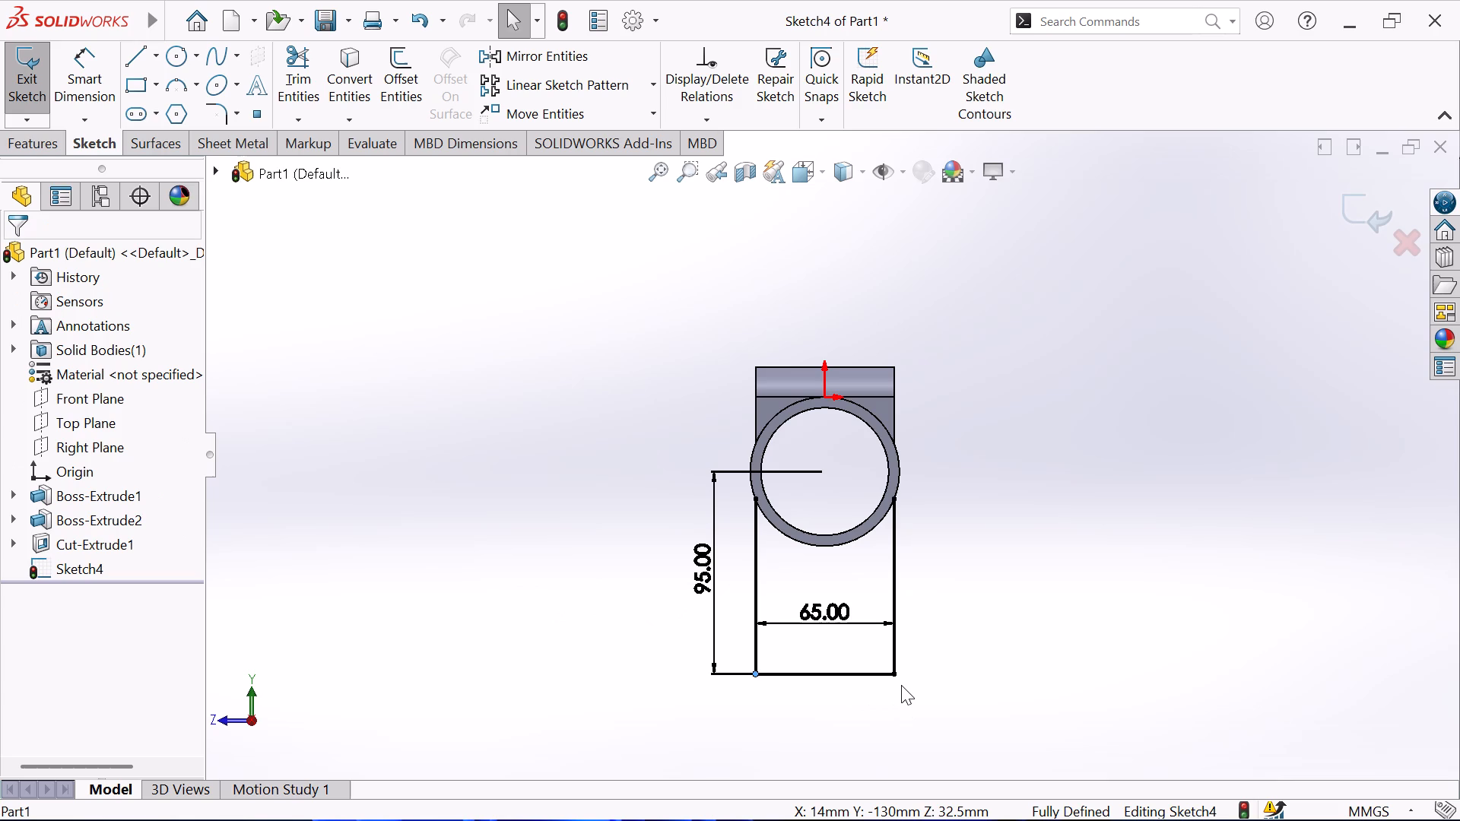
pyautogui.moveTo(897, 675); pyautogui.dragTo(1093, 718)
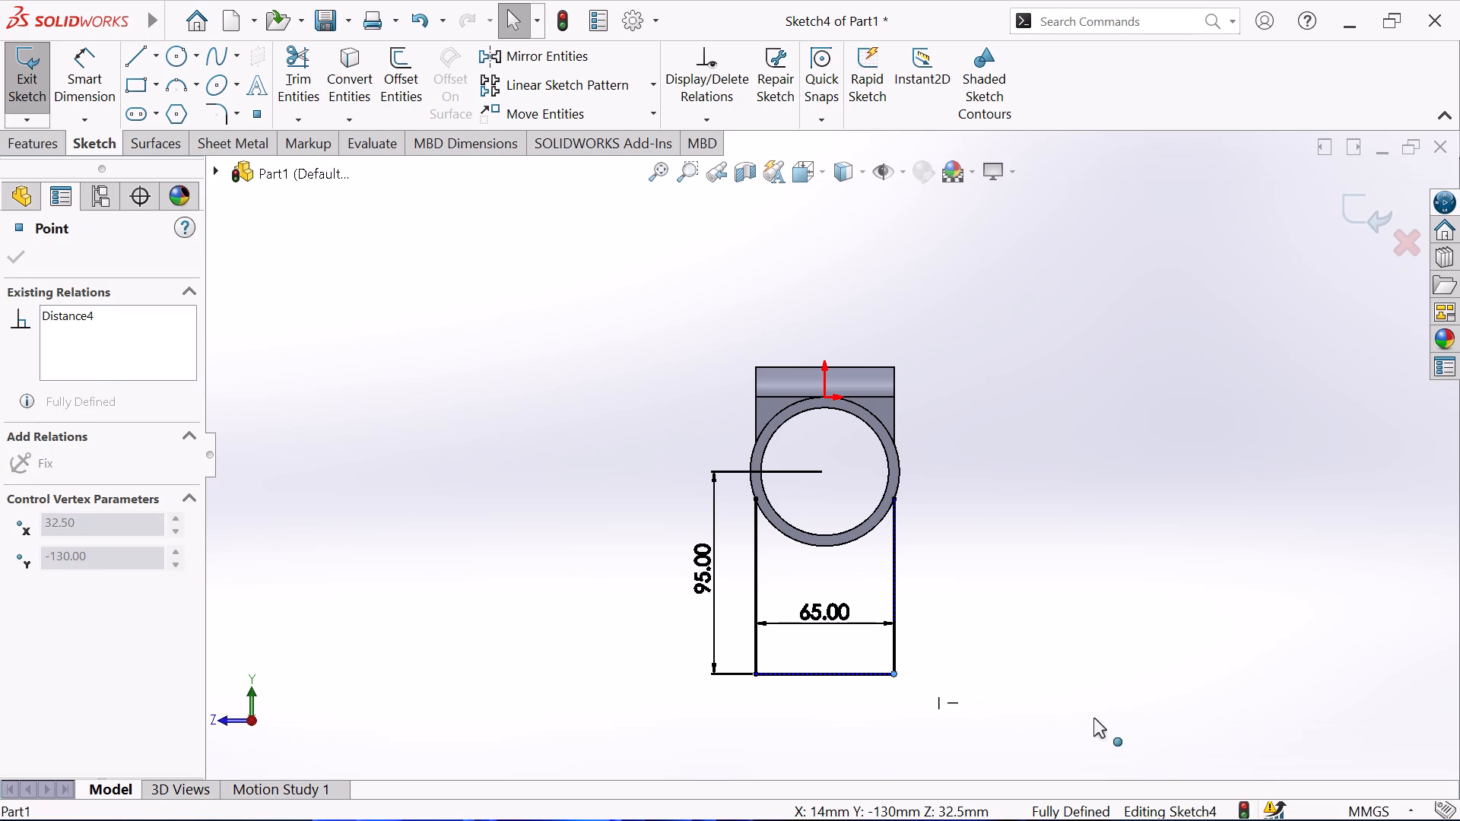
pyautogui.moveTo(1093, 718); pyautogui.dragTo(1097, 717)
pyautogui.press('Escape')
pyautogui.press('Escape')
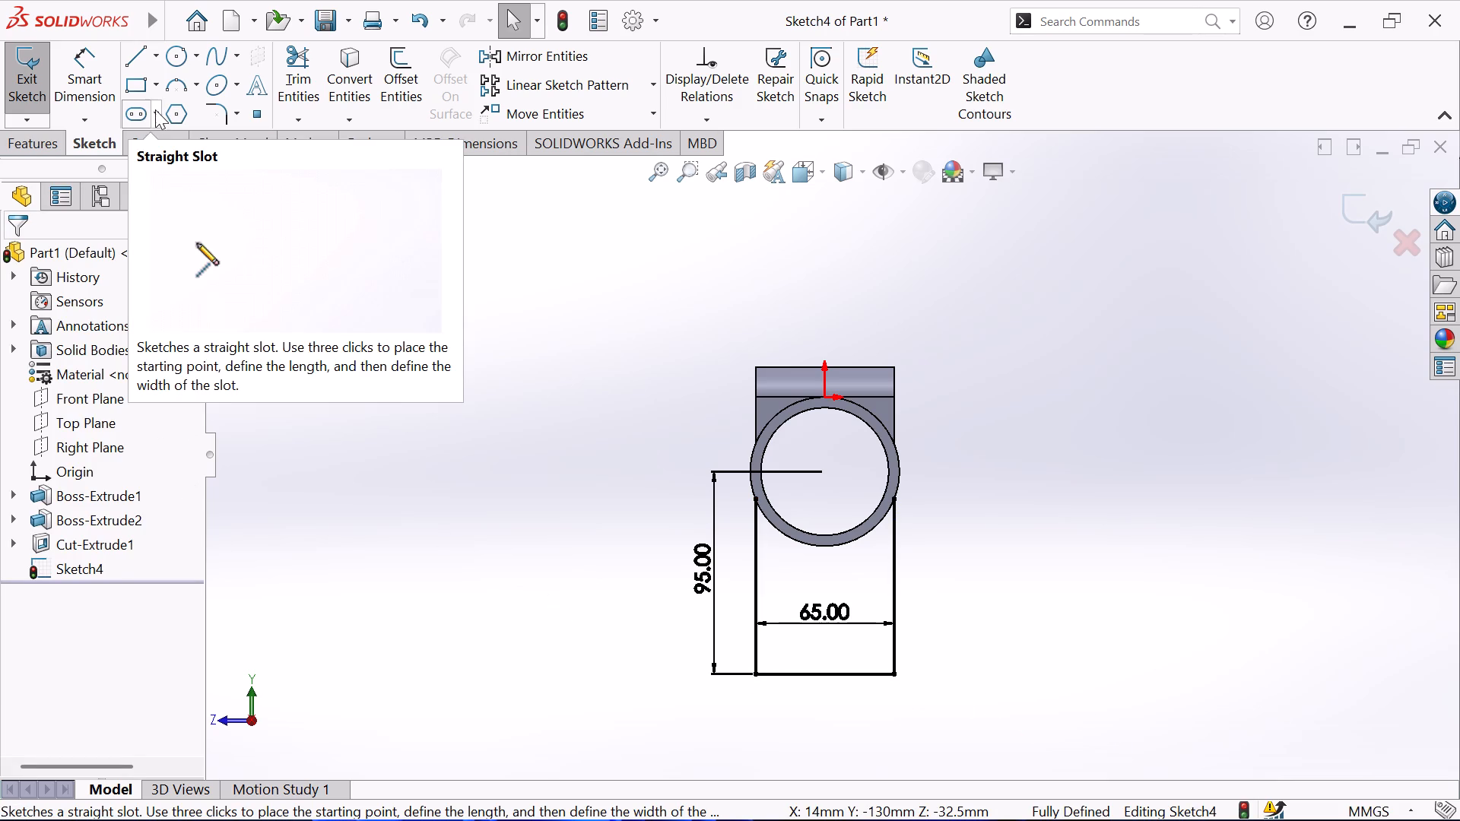
# Delete the profile's horizontal bottom line despite its associated dimensions.
pyautogui.click(868, 677)
pyautogui.press('Delete')
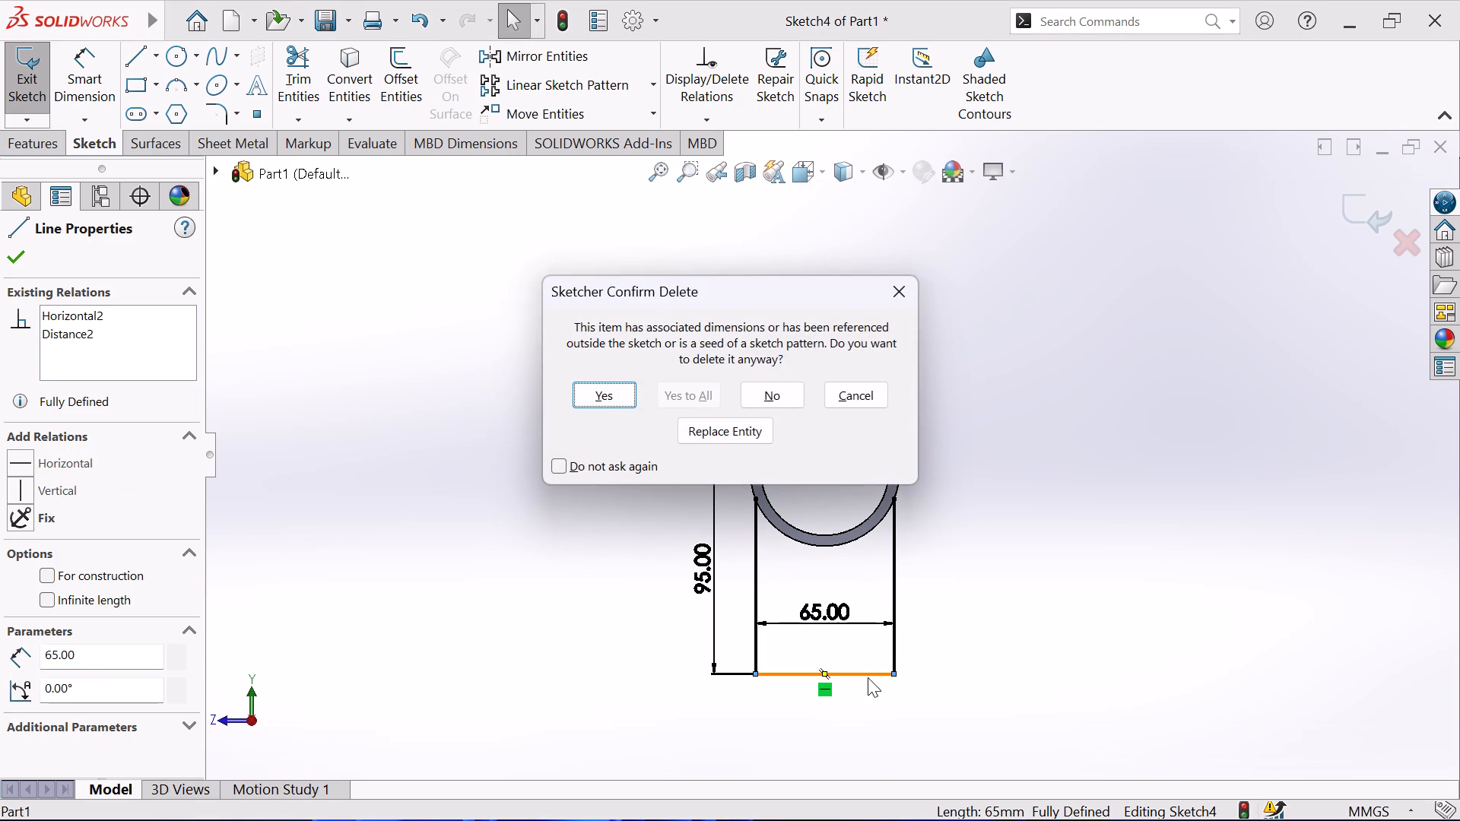
pyautogui.click(608, 391)
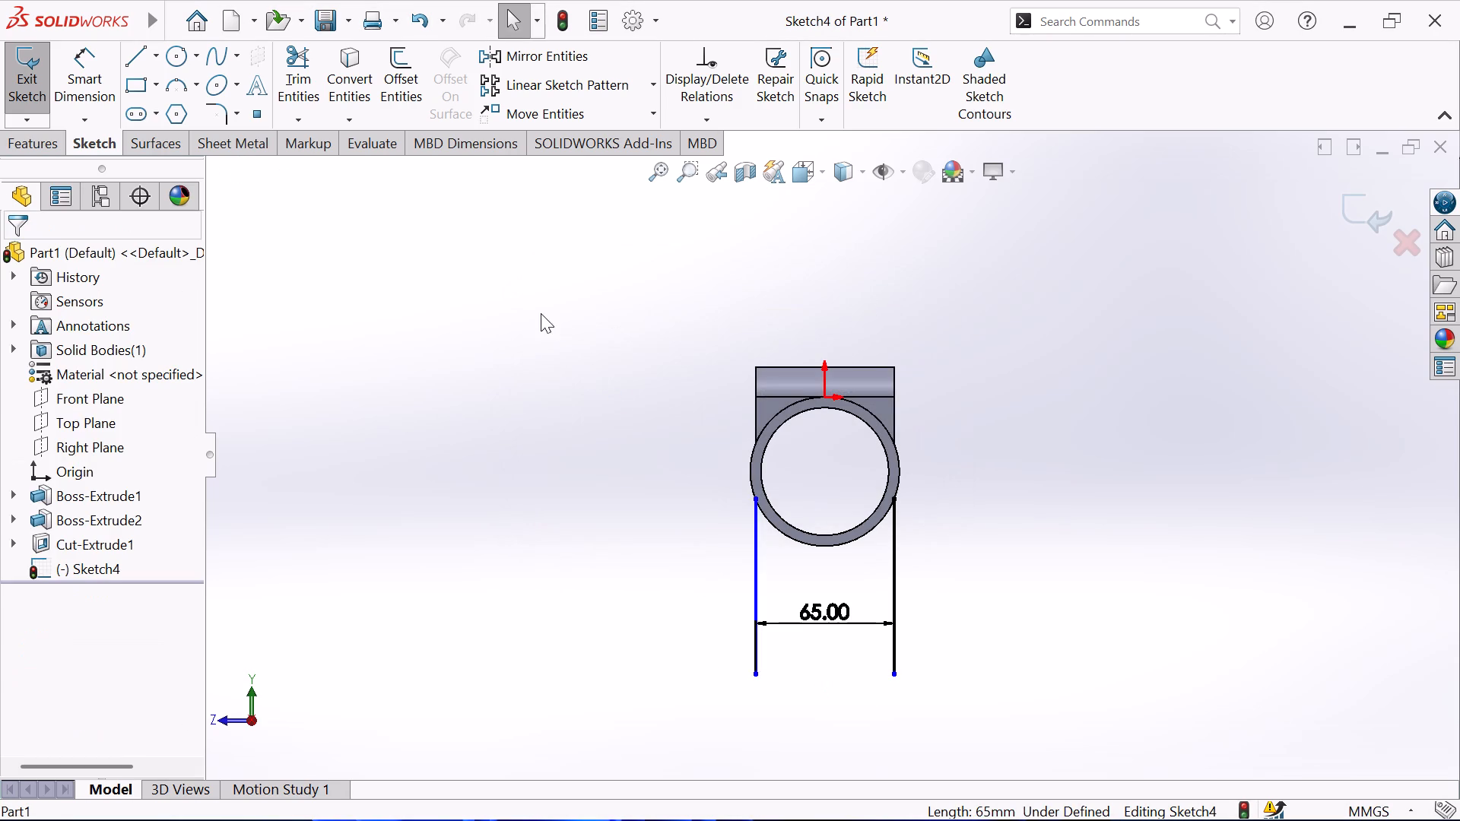
# Sketch a horizontal midpoint line across the vertical lines' lower ends, centred under the ring and extending about 99 mm to each side.
pyautogui.click(156, 55)
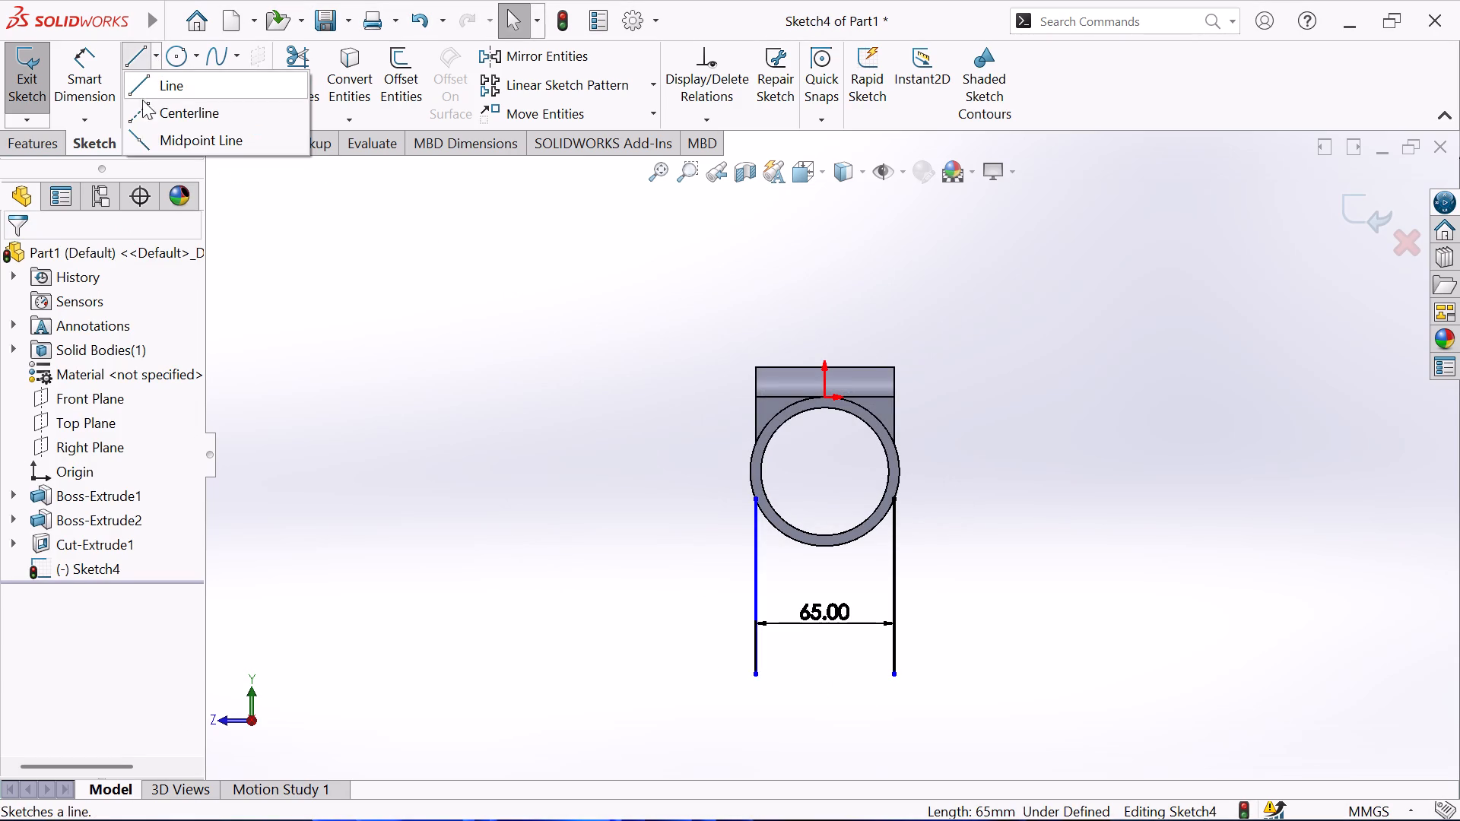
pyautogui.click(140, 143)
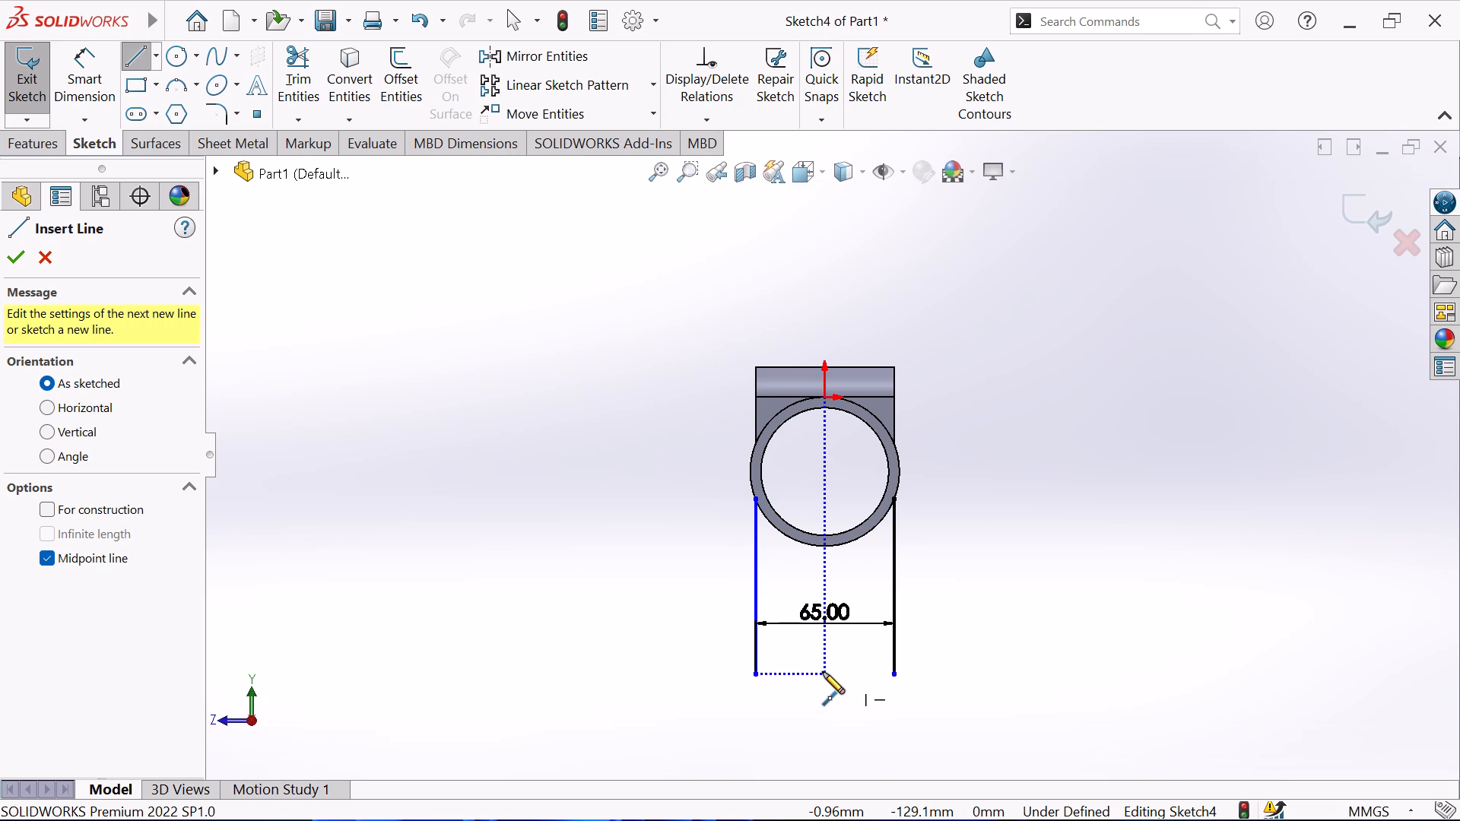
pyautogui.click(824, 672)
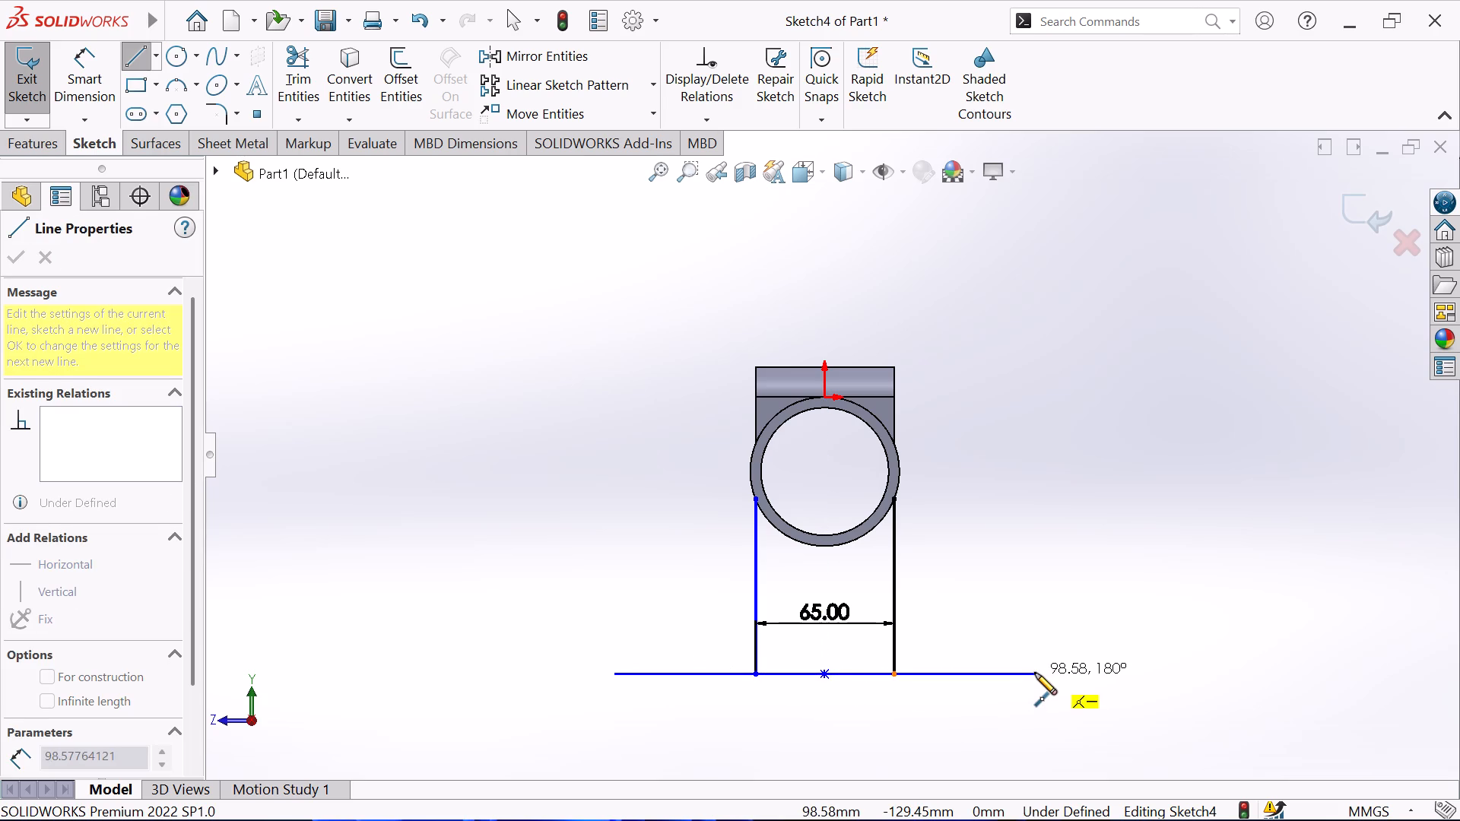
pyautogui.click(1036, 672)
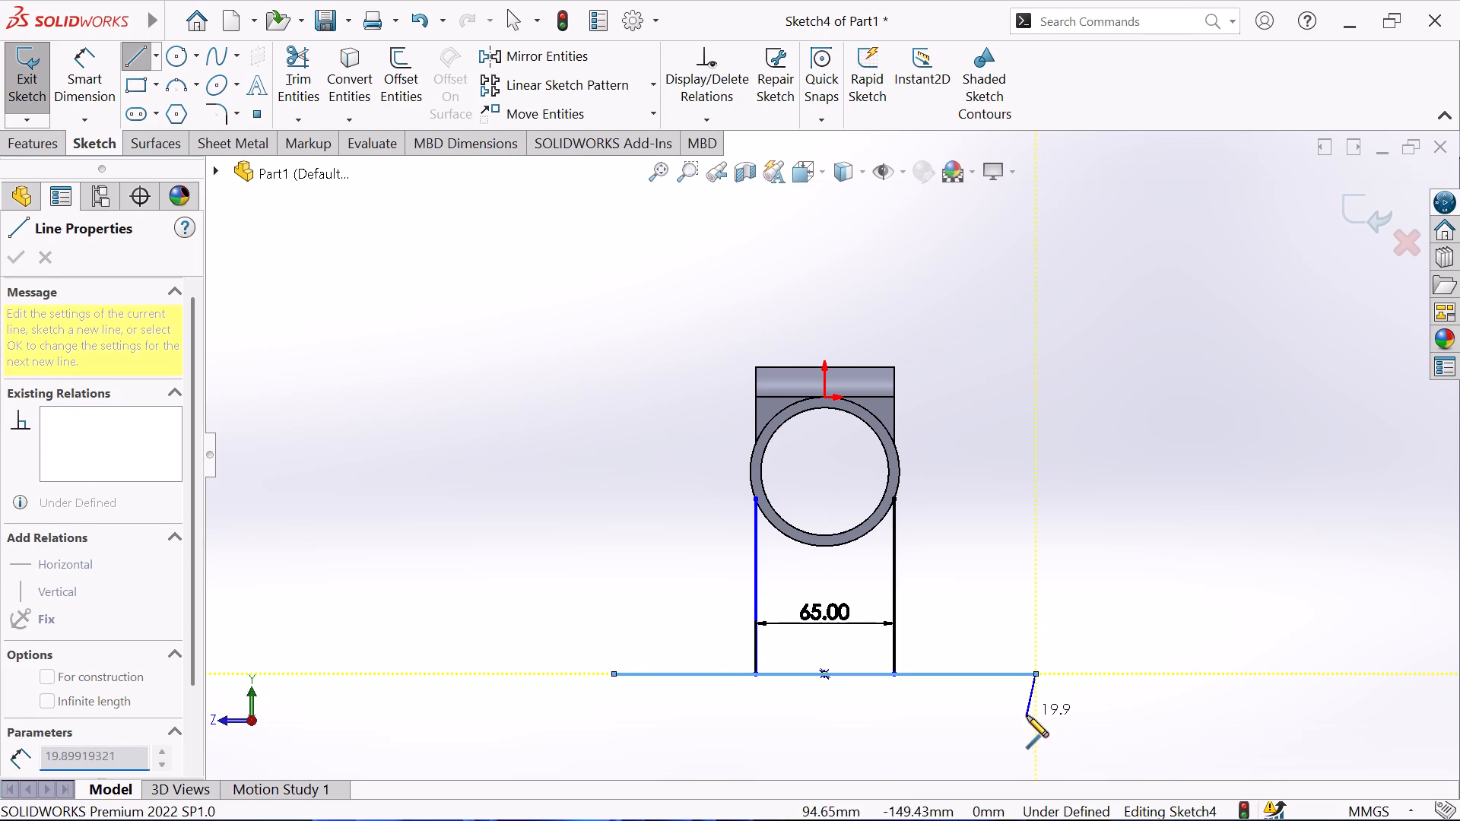
pyautogui.press('Escape')
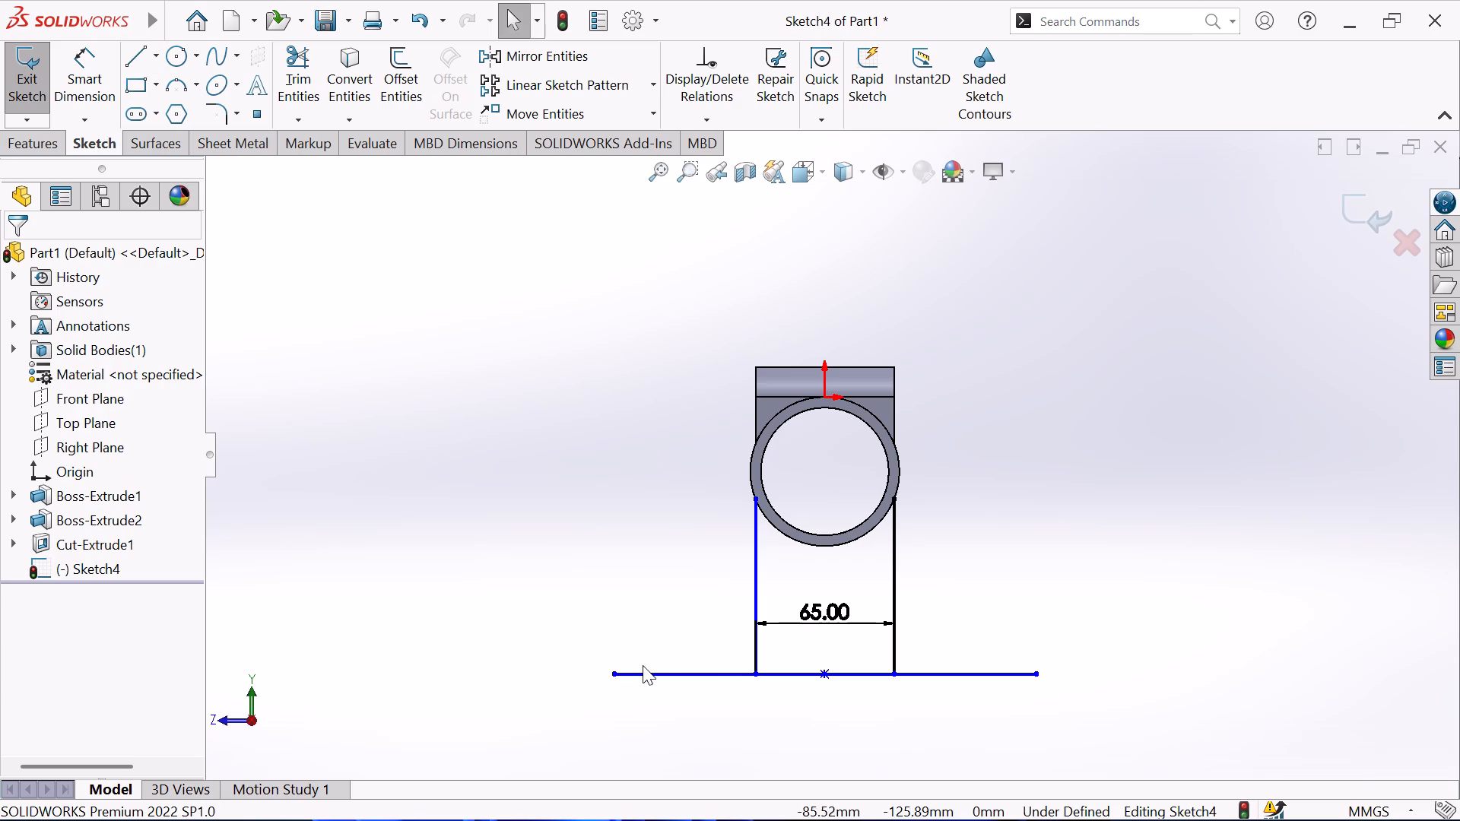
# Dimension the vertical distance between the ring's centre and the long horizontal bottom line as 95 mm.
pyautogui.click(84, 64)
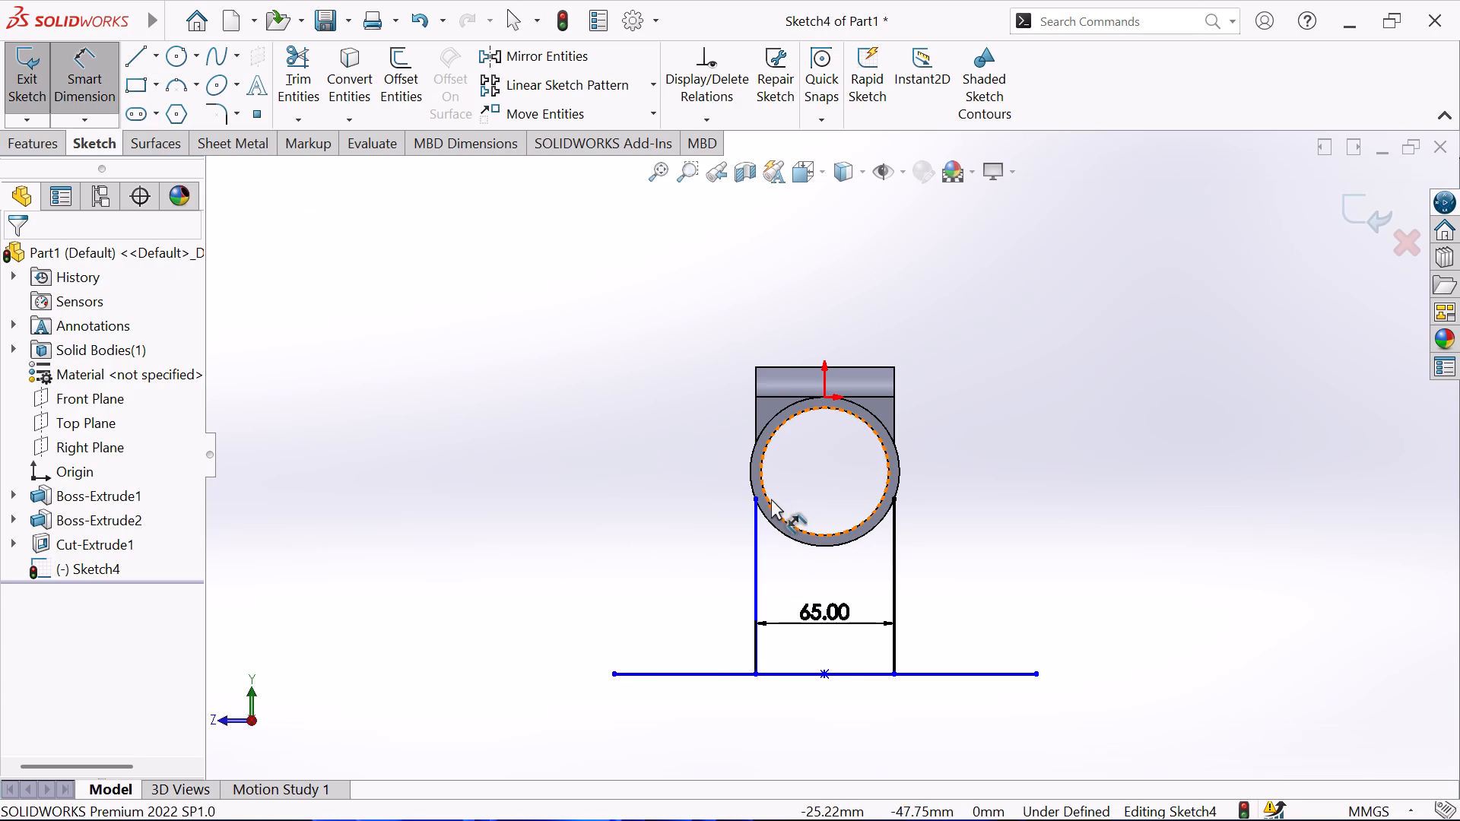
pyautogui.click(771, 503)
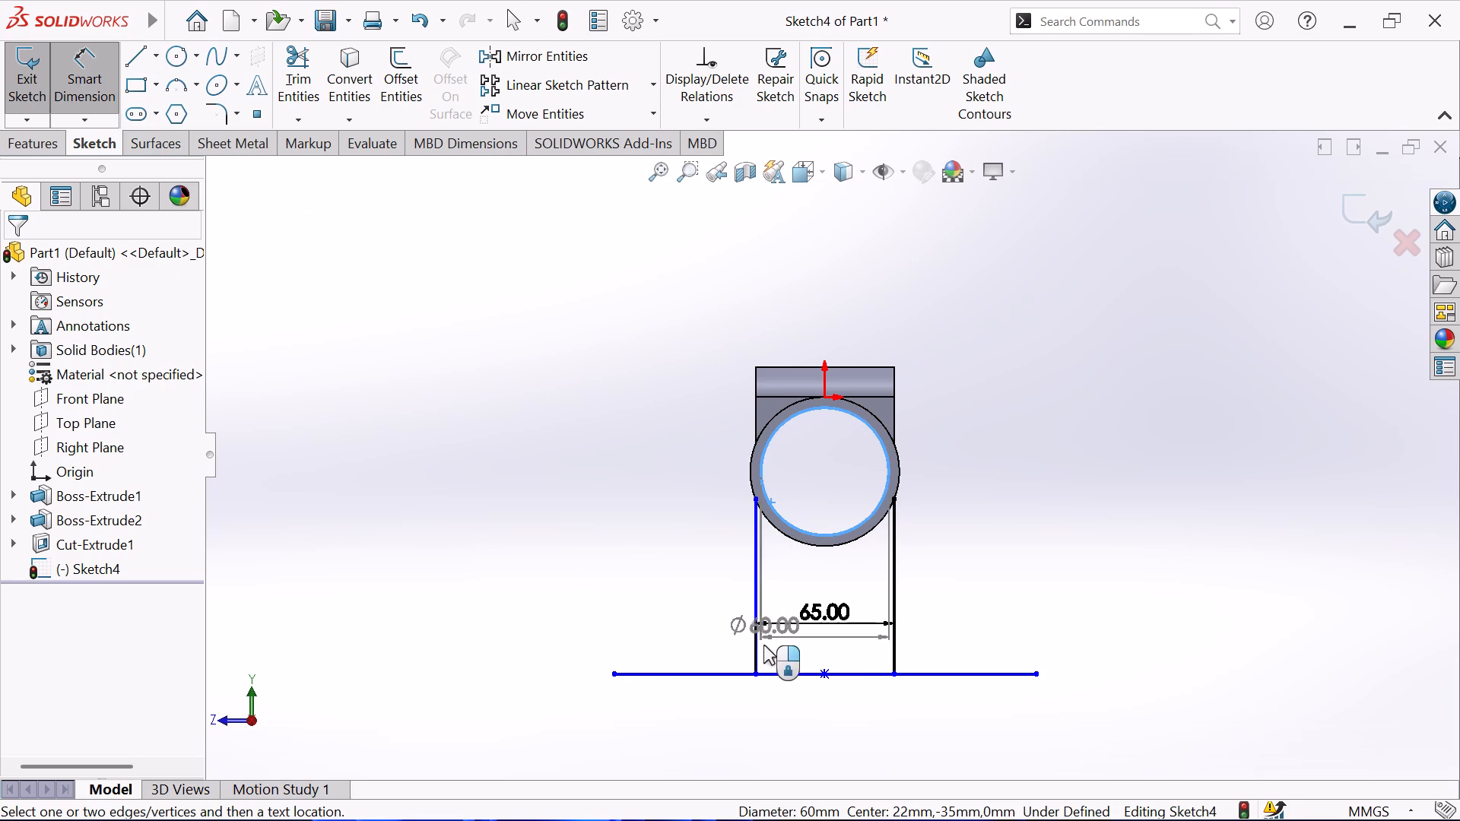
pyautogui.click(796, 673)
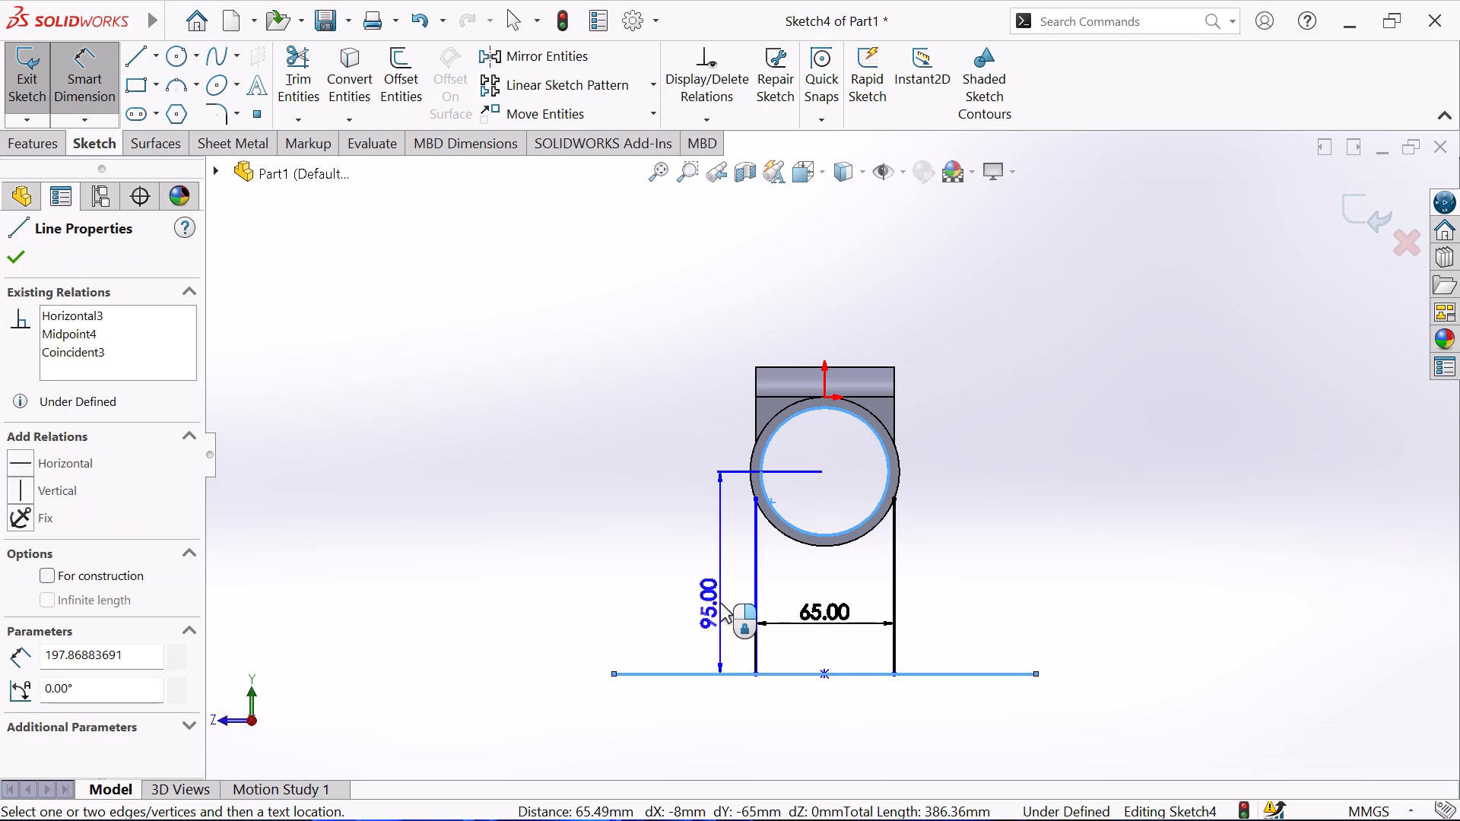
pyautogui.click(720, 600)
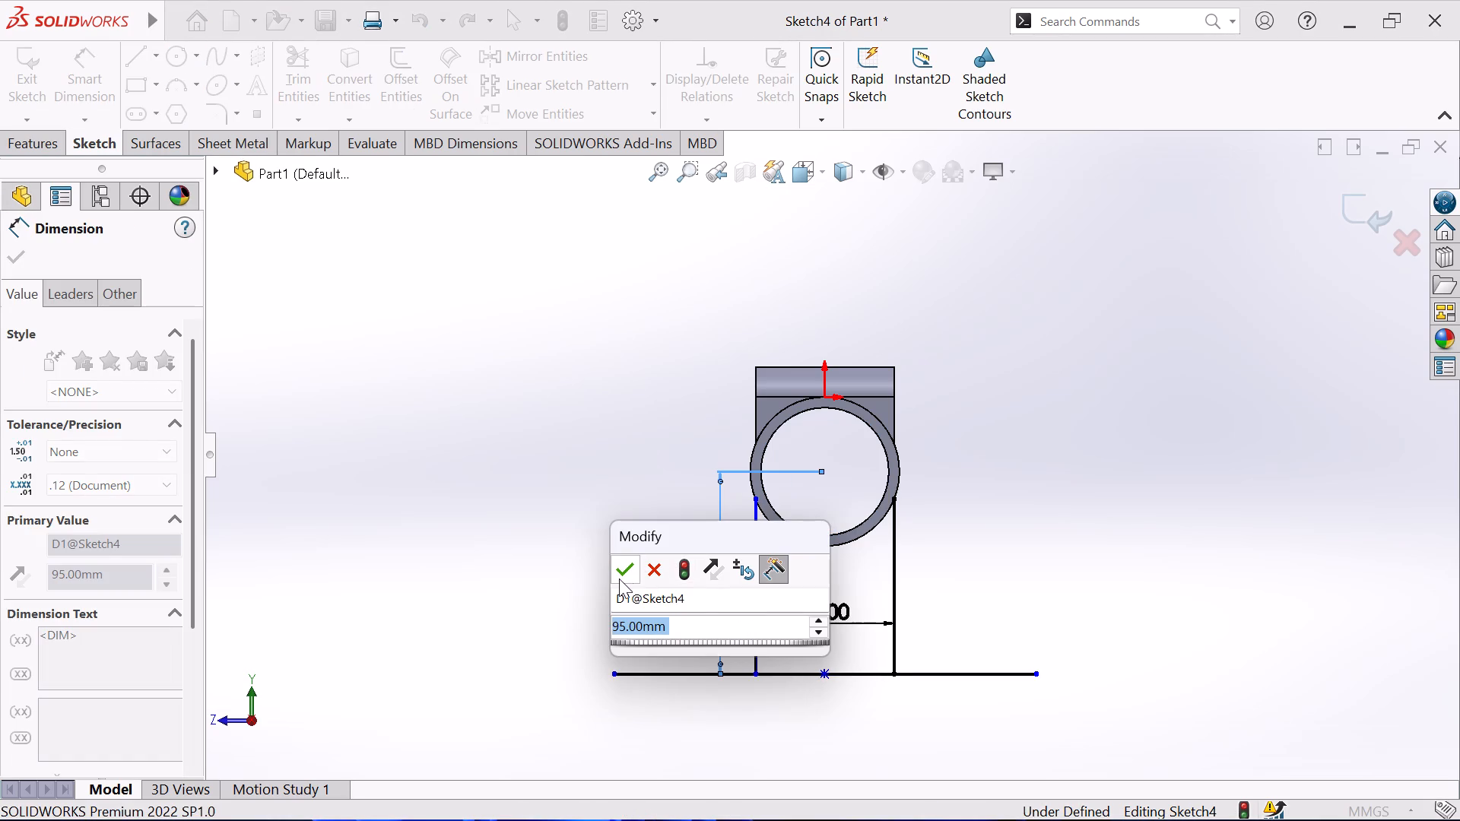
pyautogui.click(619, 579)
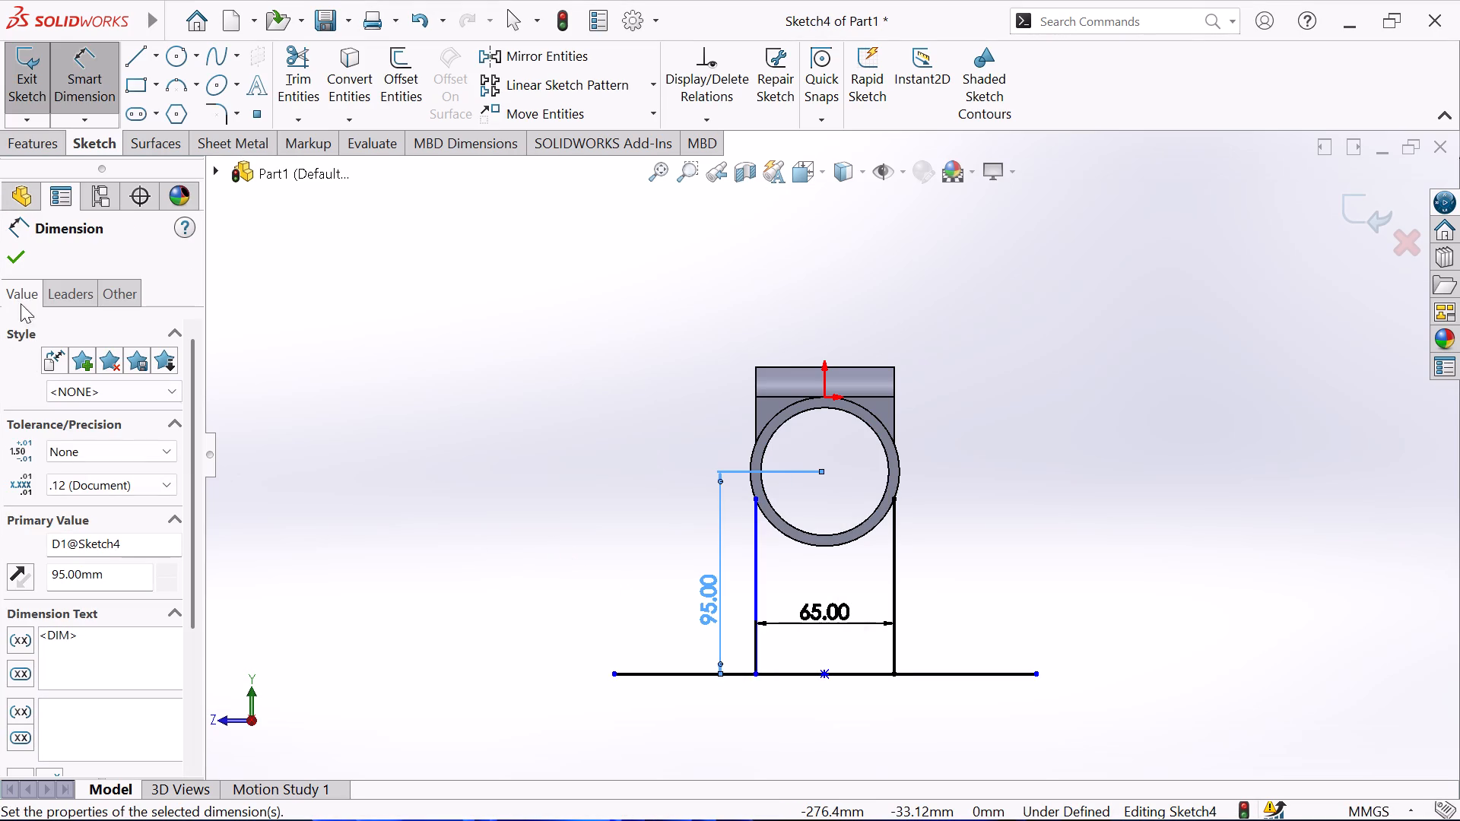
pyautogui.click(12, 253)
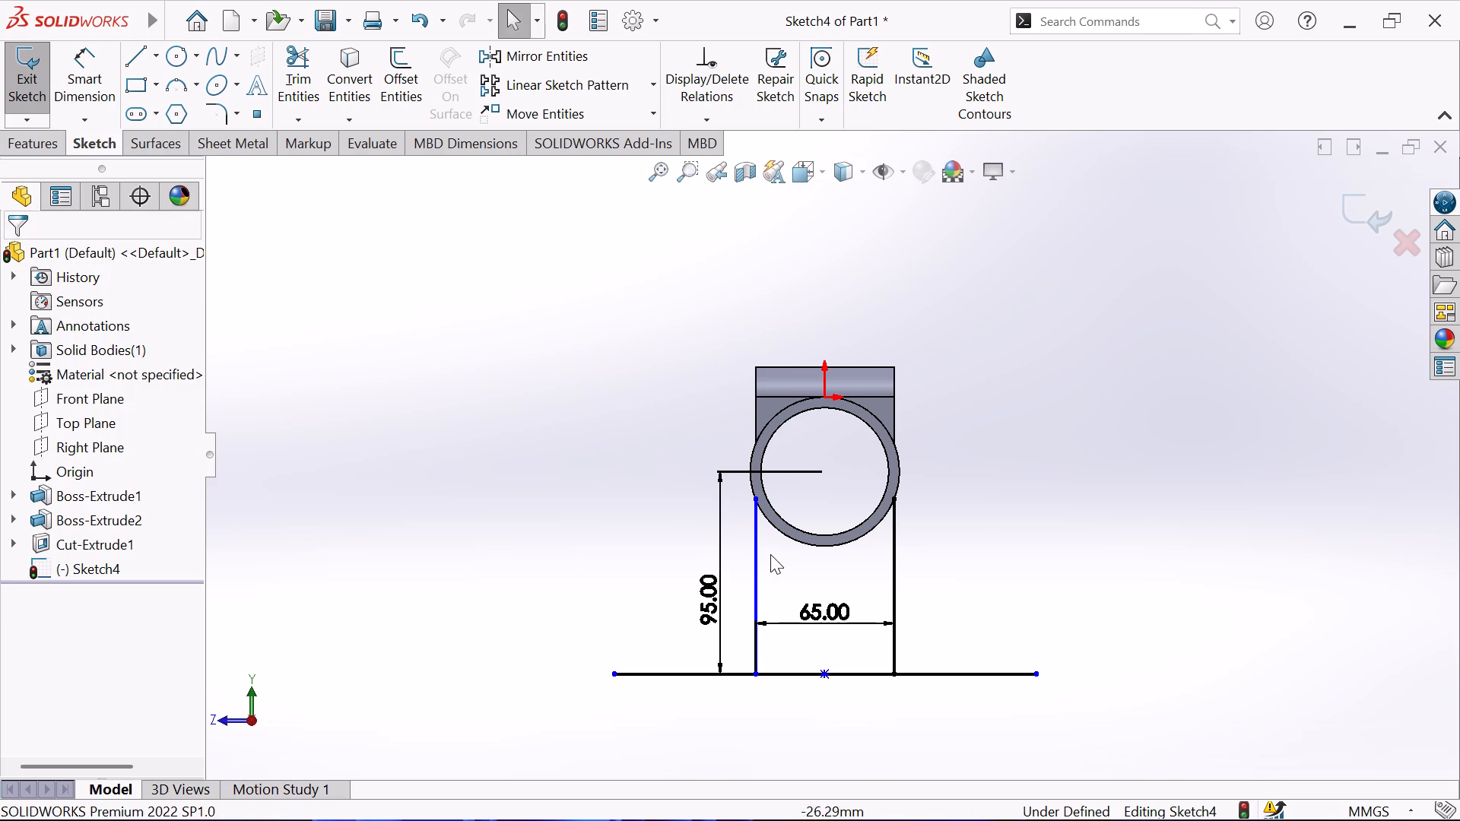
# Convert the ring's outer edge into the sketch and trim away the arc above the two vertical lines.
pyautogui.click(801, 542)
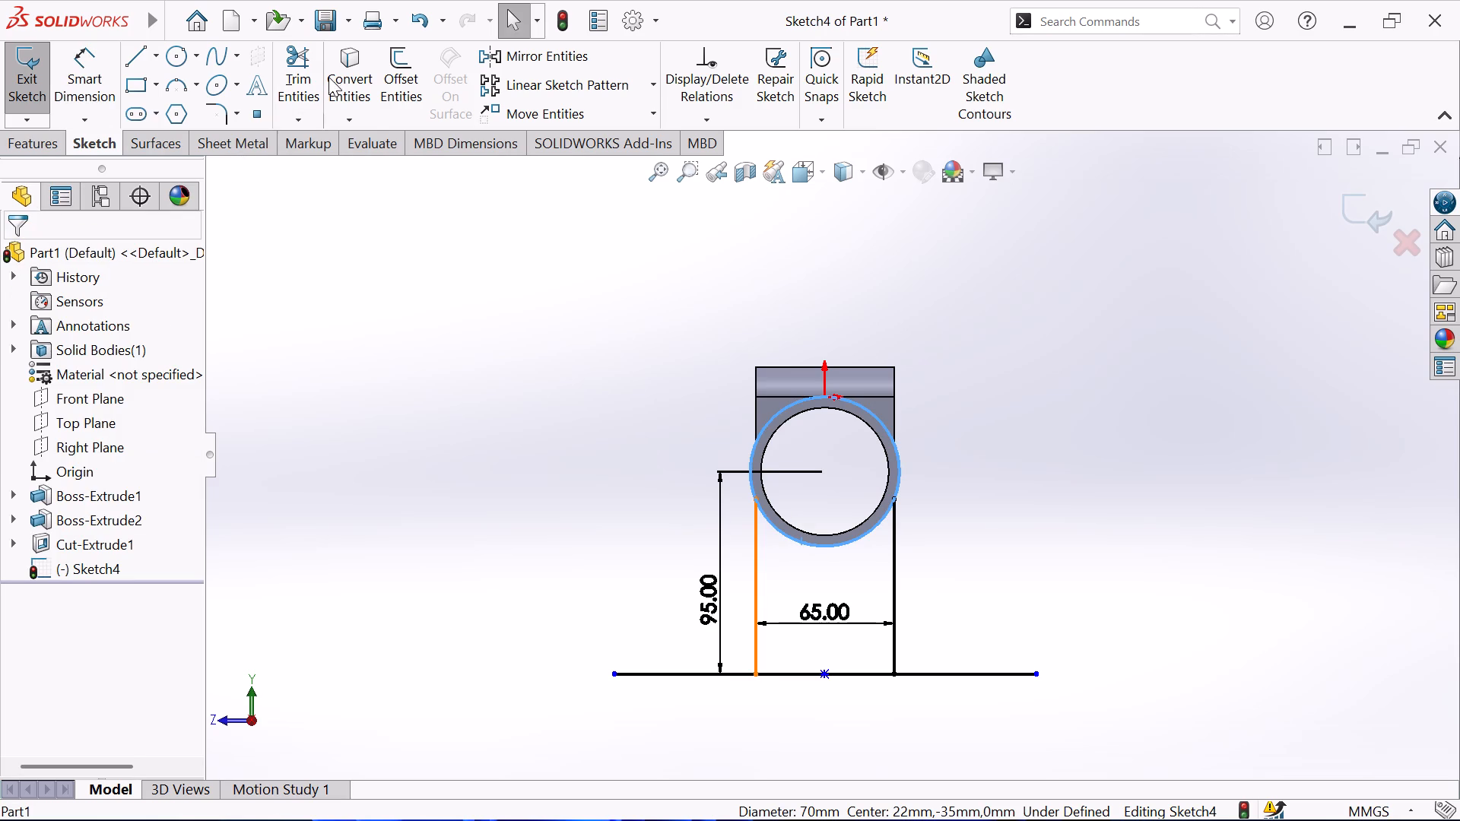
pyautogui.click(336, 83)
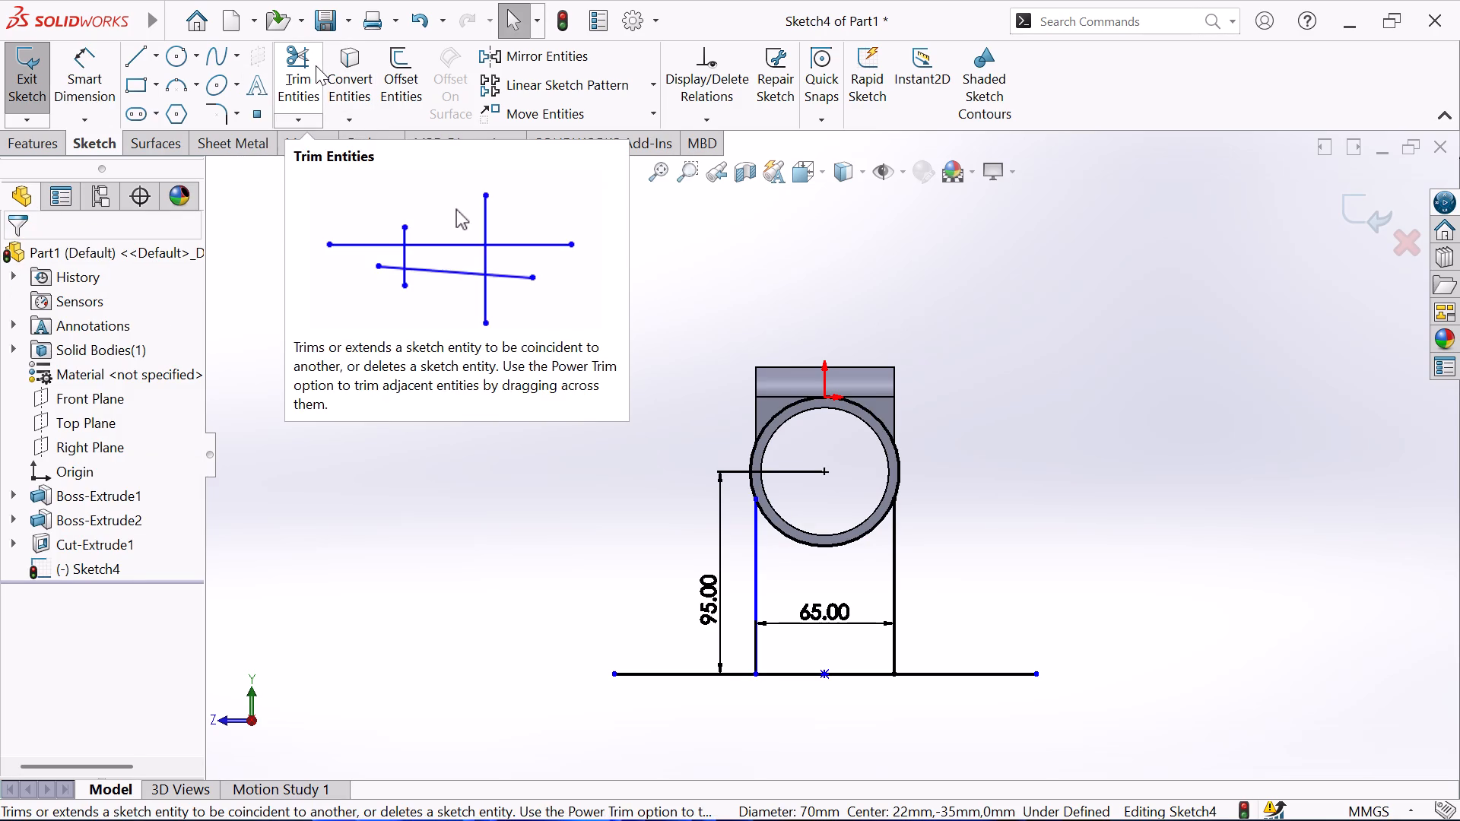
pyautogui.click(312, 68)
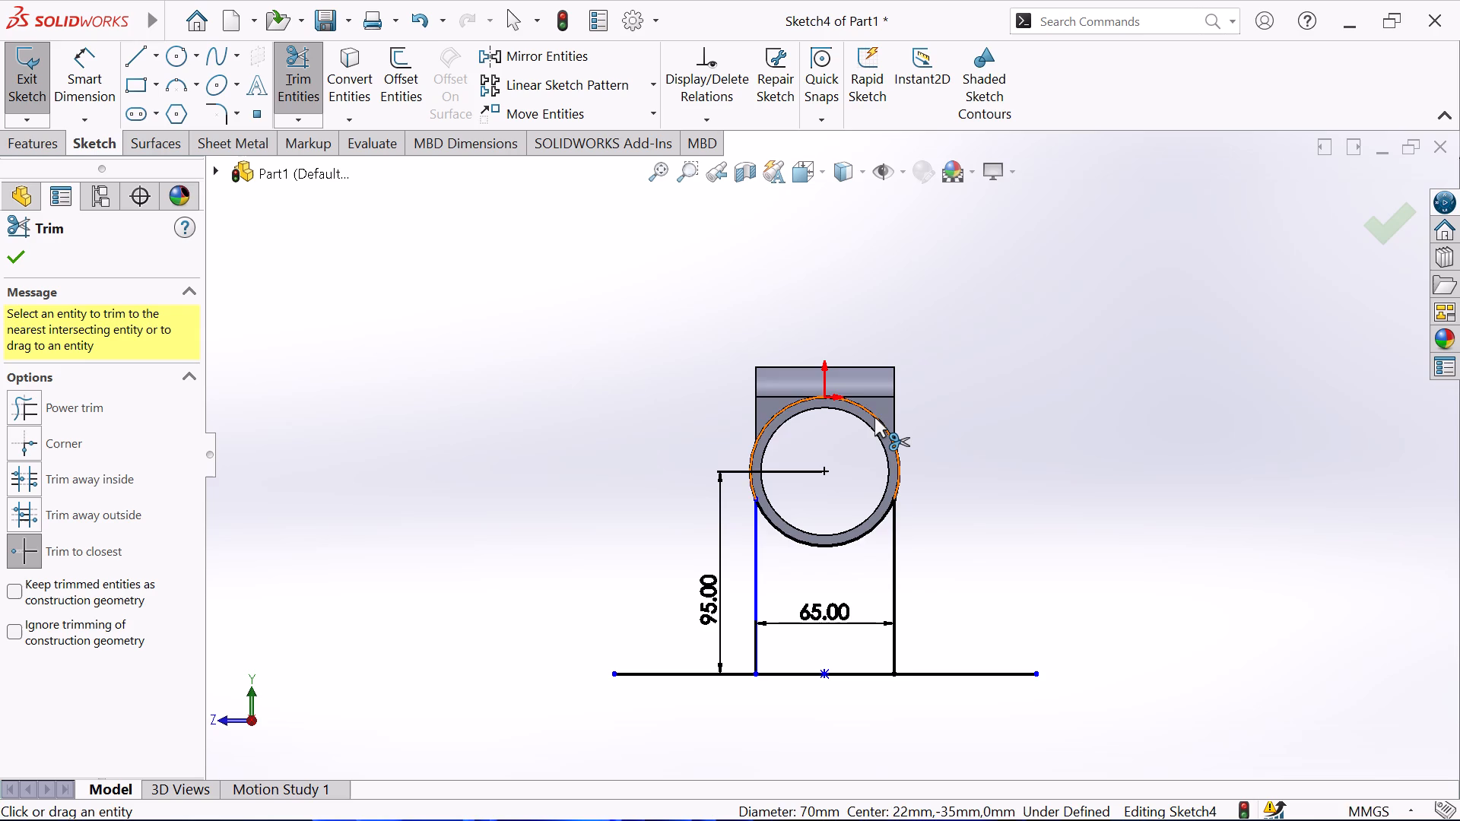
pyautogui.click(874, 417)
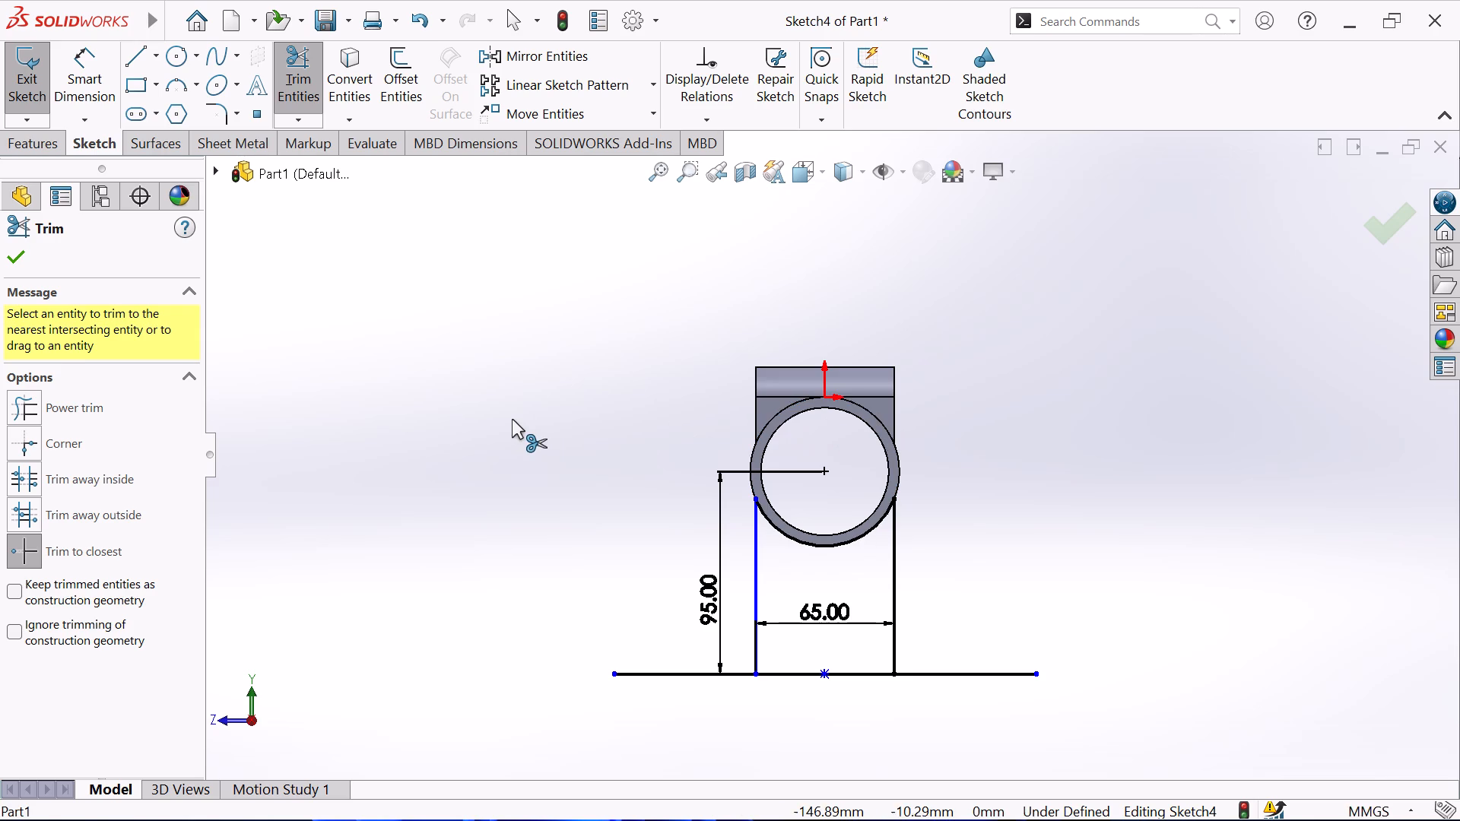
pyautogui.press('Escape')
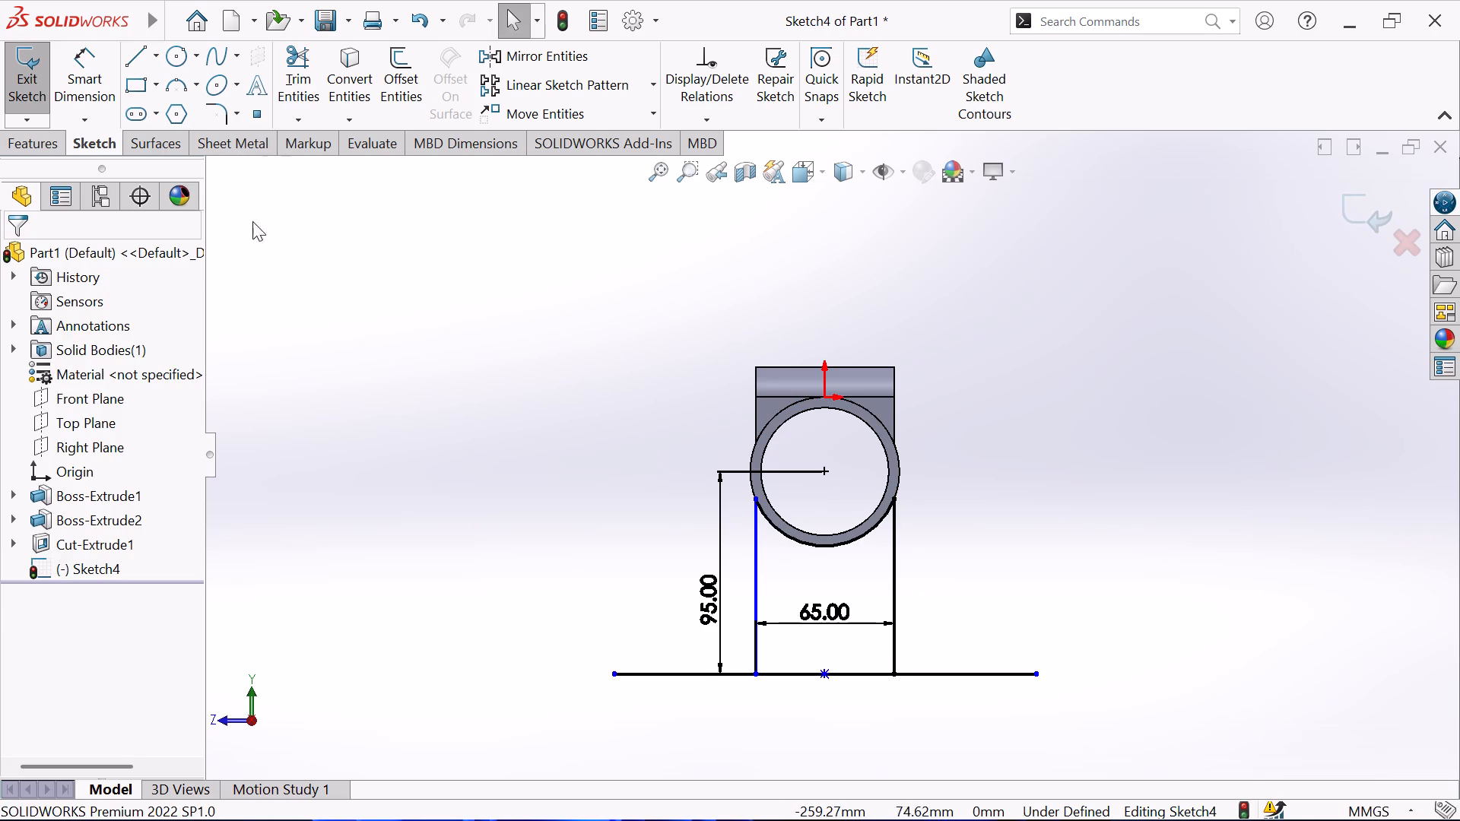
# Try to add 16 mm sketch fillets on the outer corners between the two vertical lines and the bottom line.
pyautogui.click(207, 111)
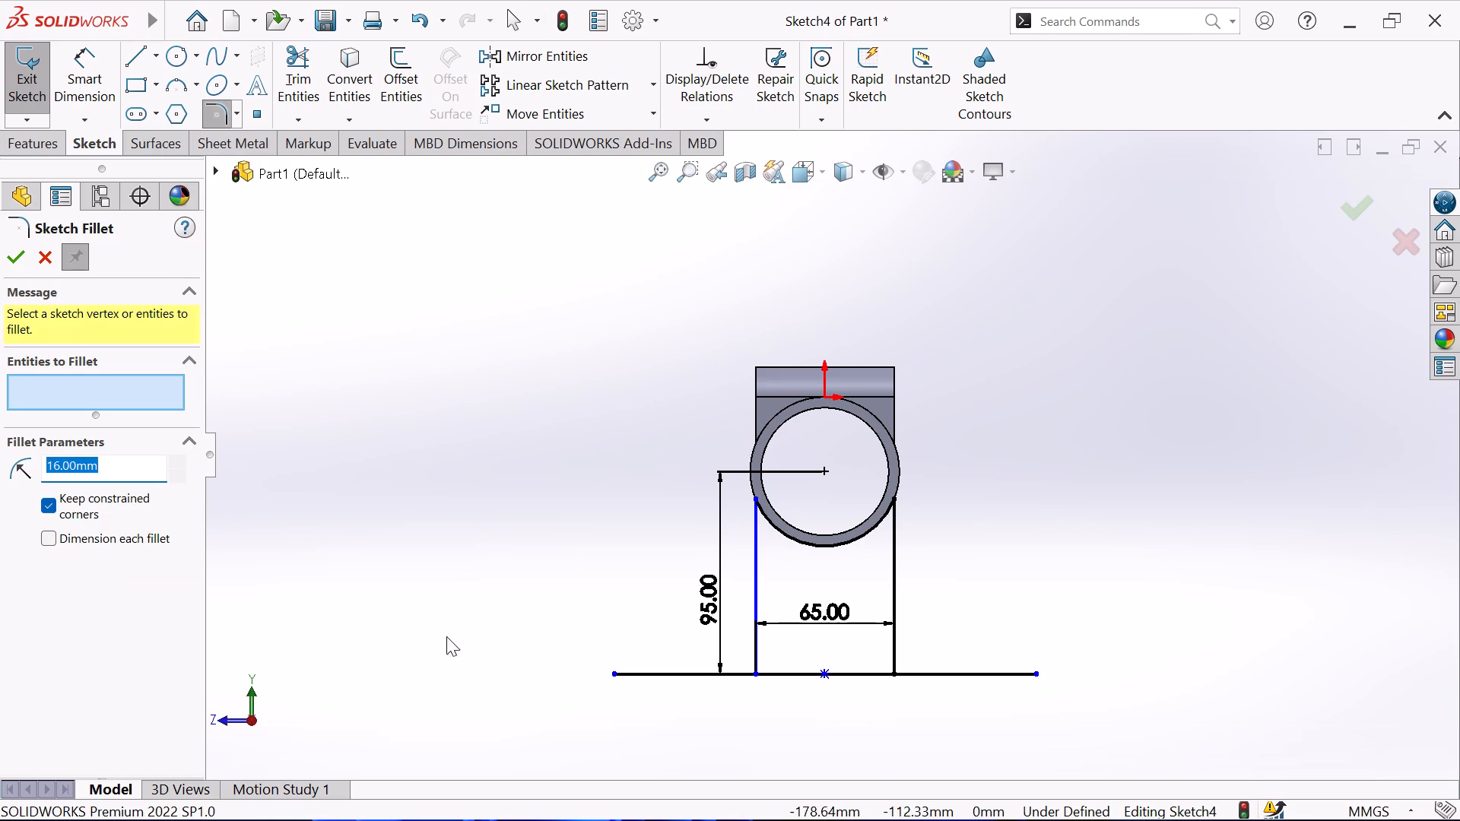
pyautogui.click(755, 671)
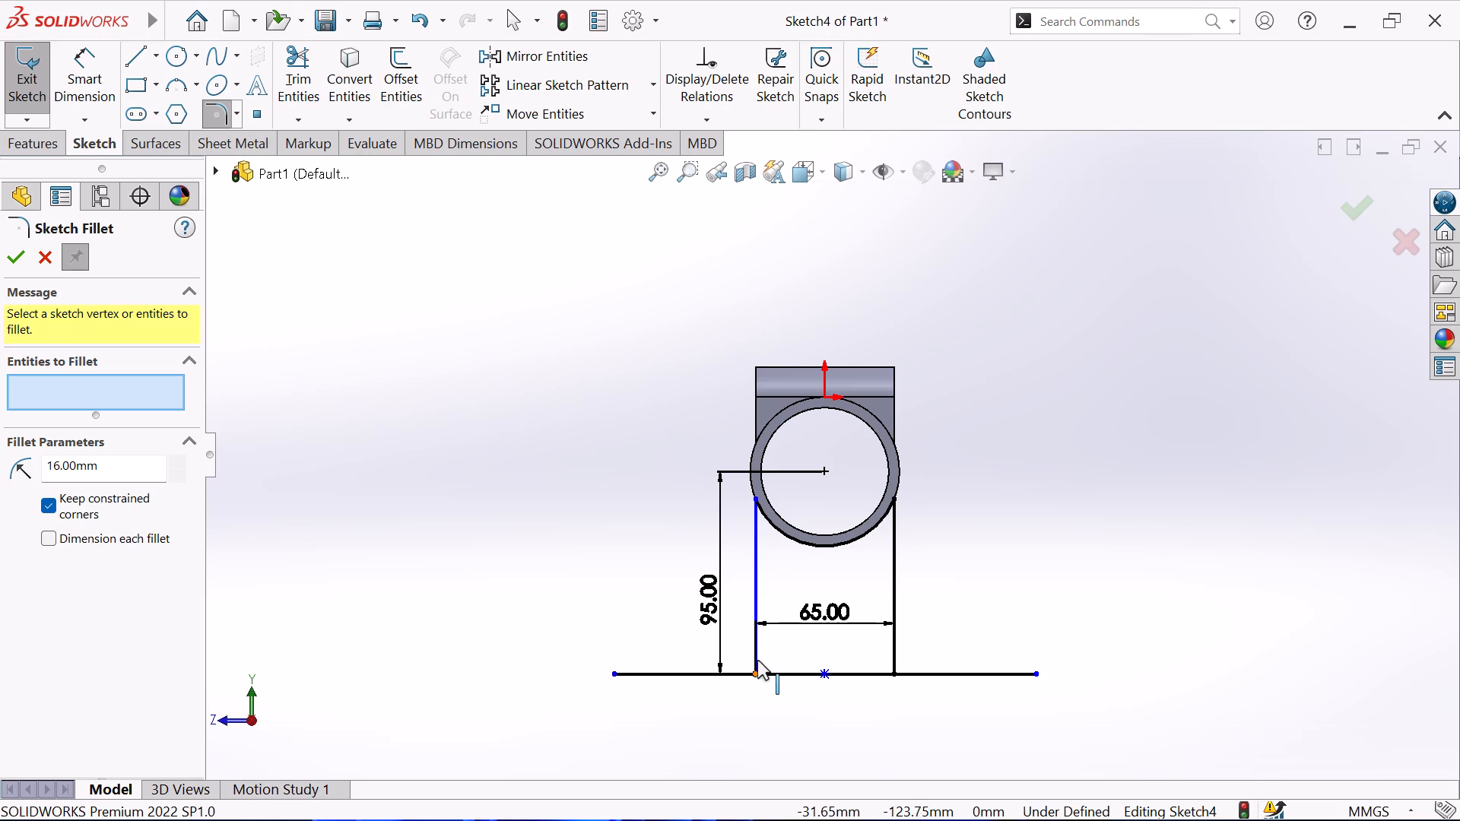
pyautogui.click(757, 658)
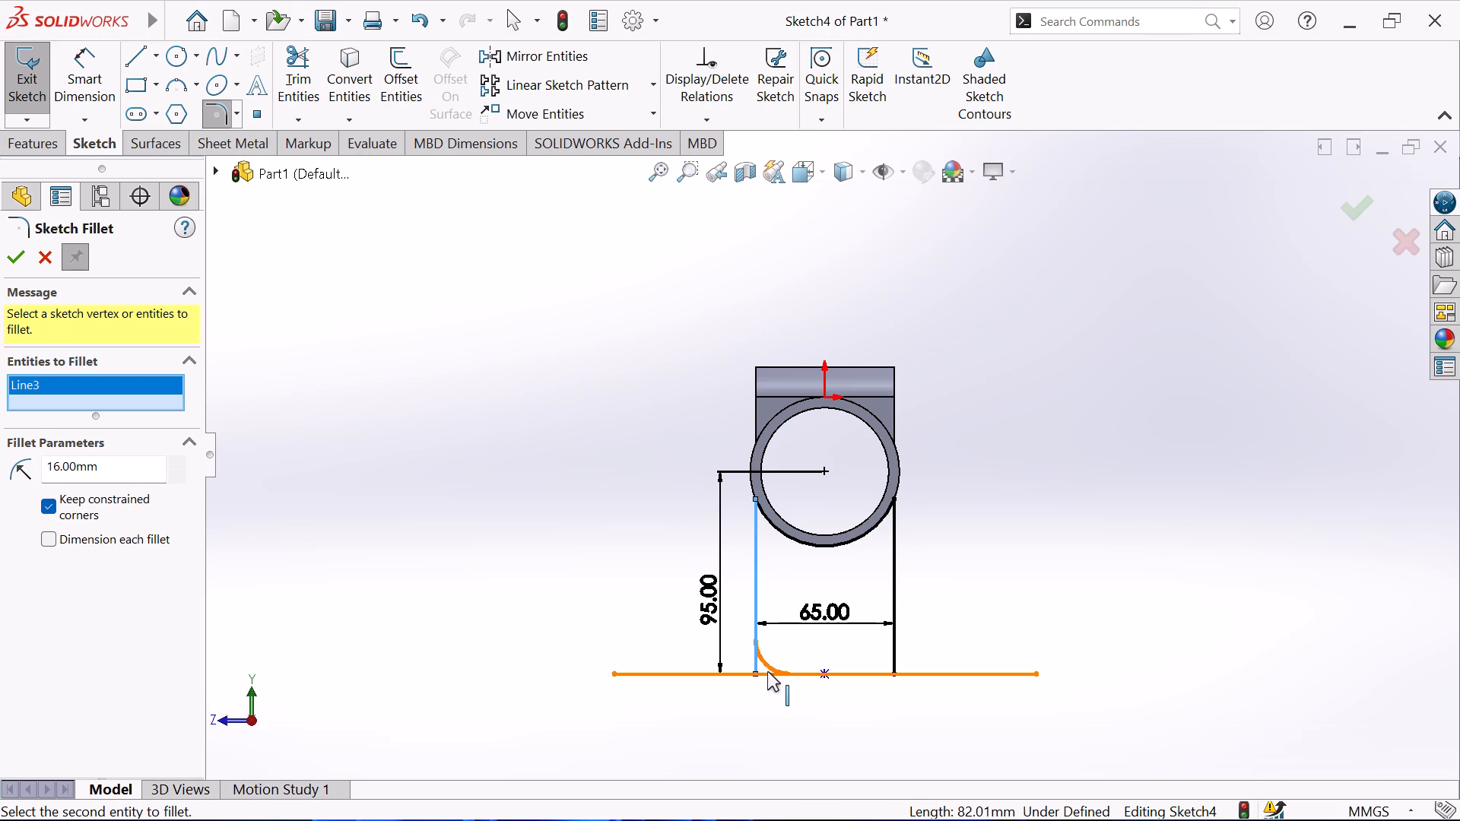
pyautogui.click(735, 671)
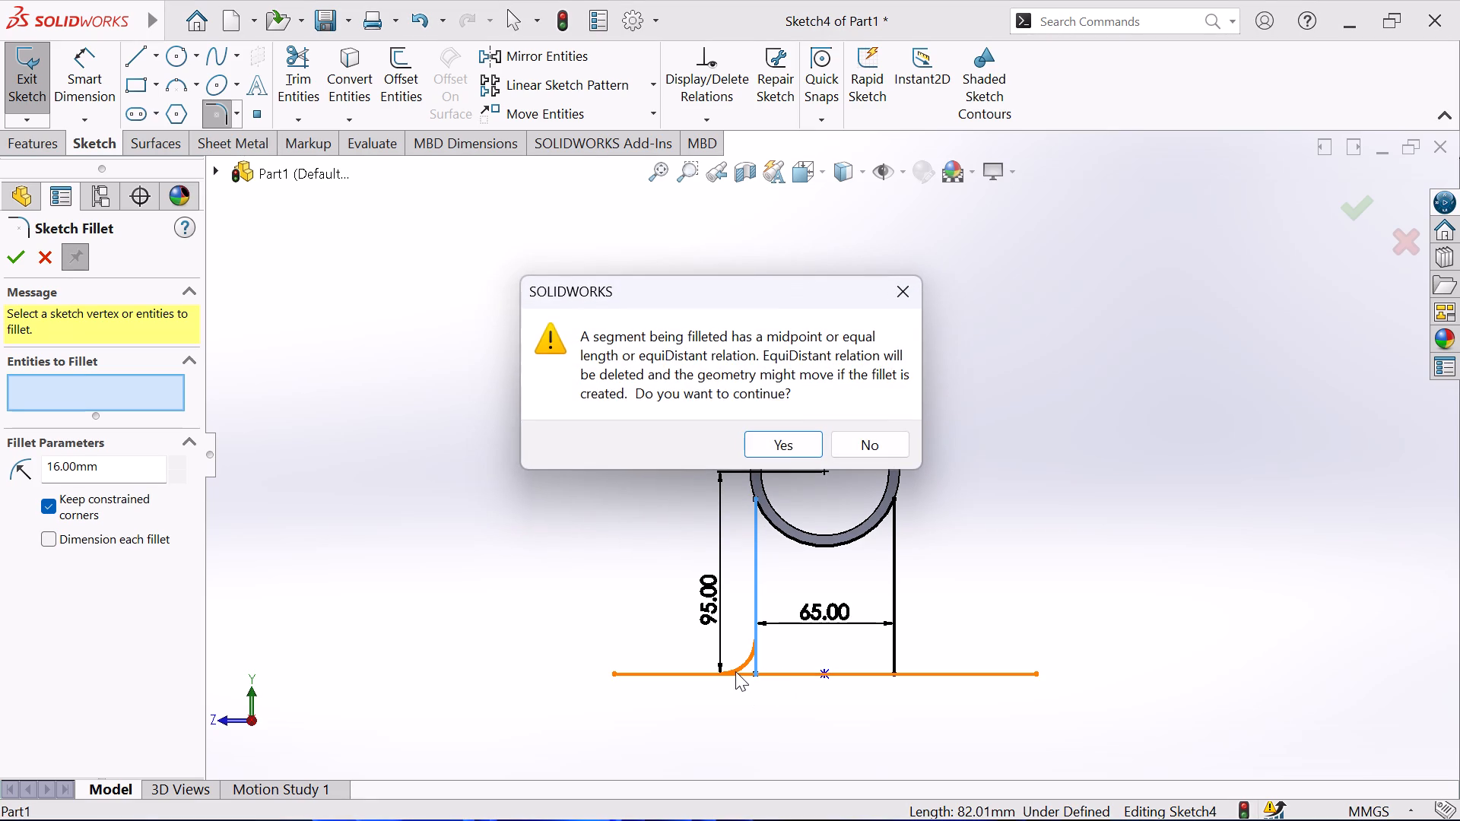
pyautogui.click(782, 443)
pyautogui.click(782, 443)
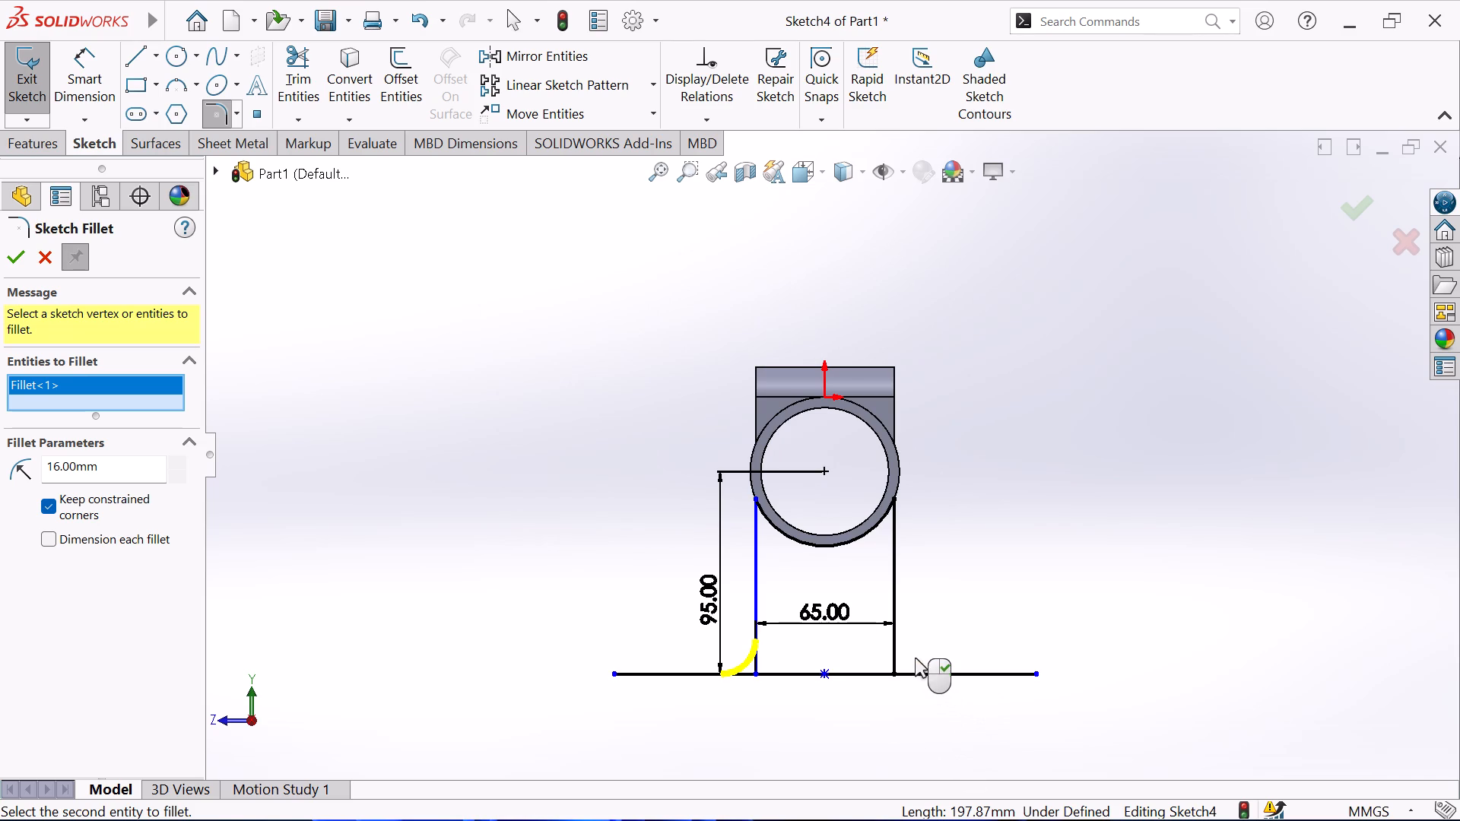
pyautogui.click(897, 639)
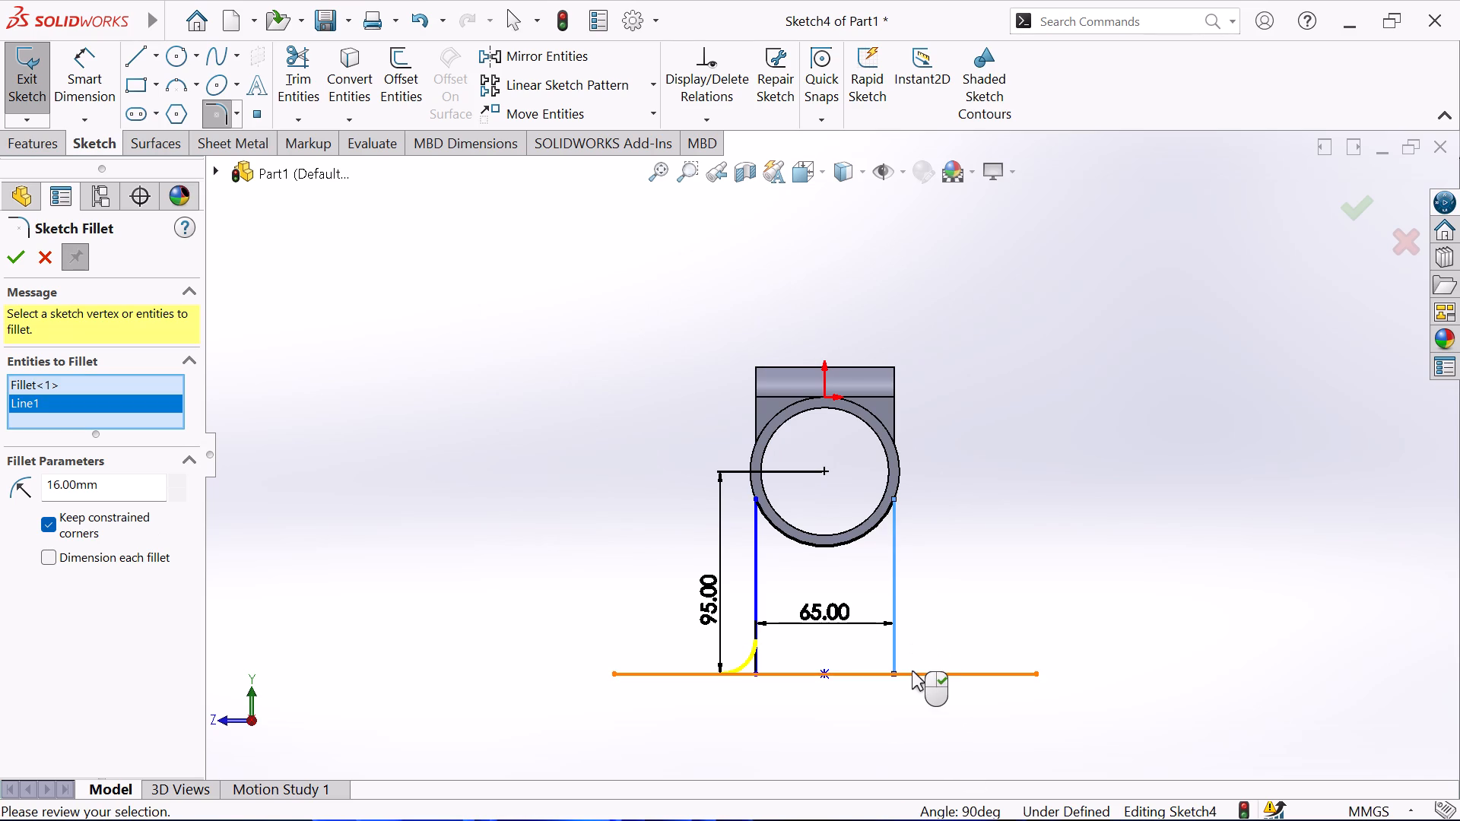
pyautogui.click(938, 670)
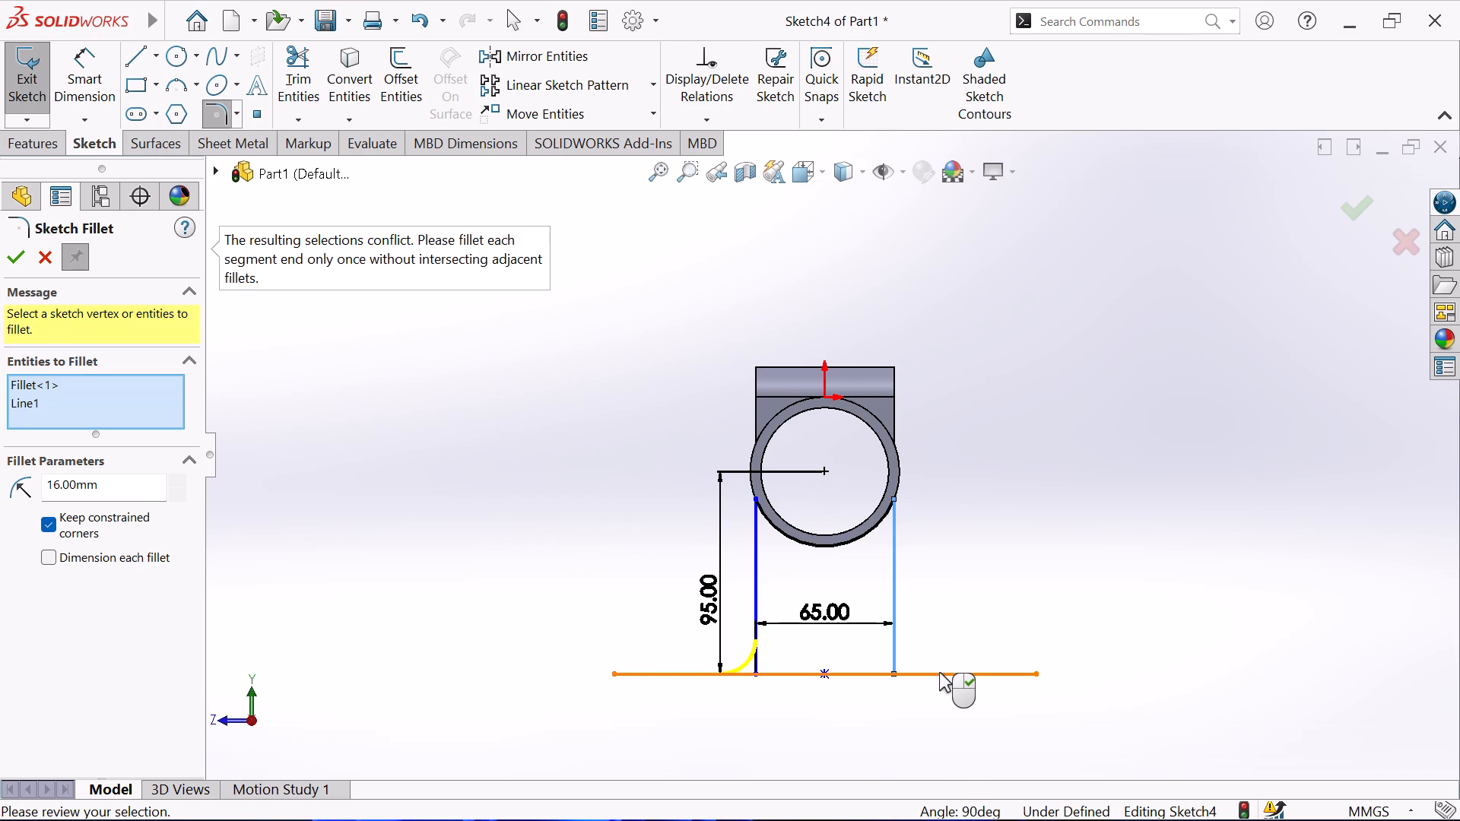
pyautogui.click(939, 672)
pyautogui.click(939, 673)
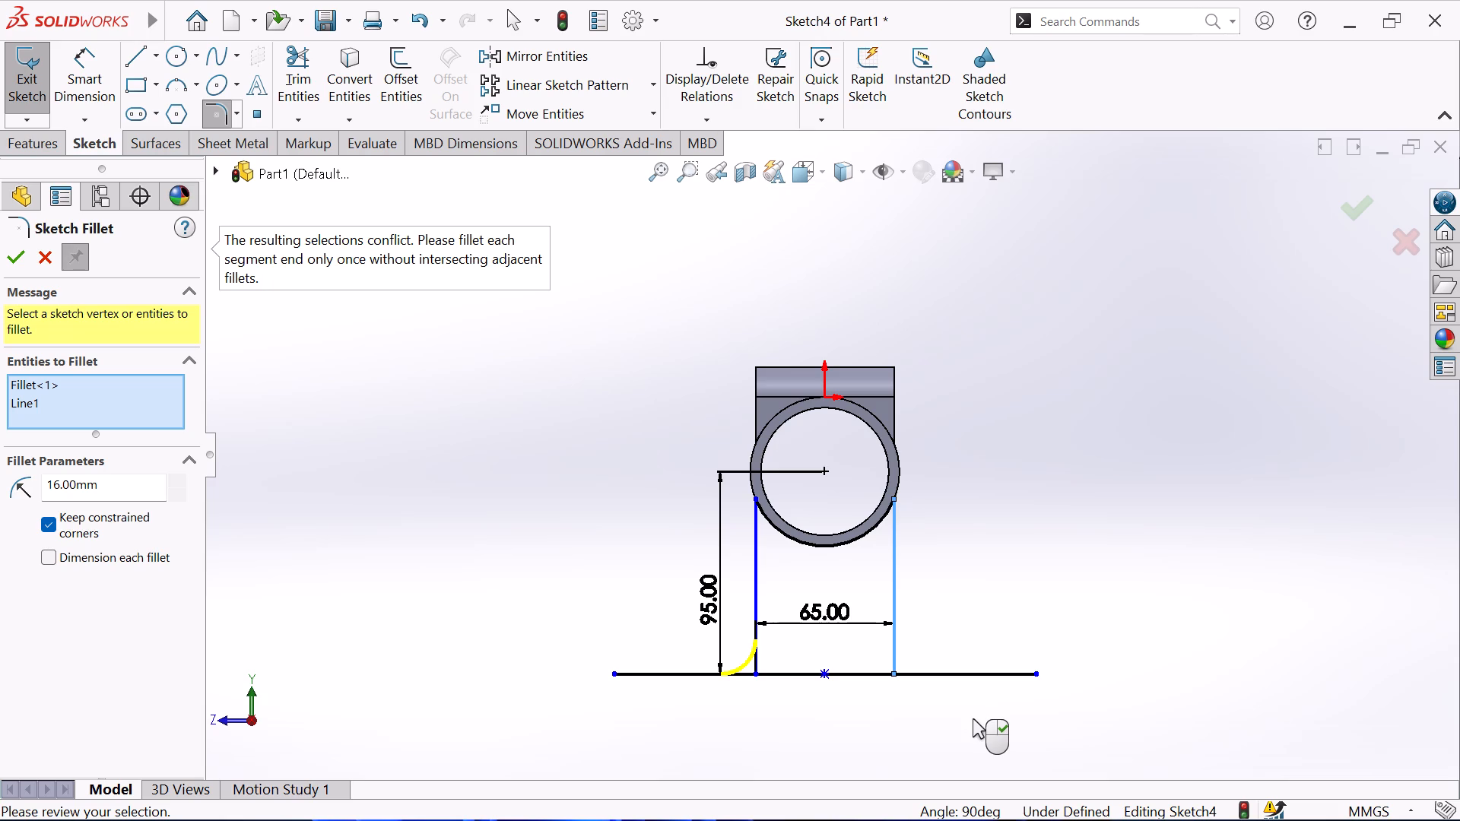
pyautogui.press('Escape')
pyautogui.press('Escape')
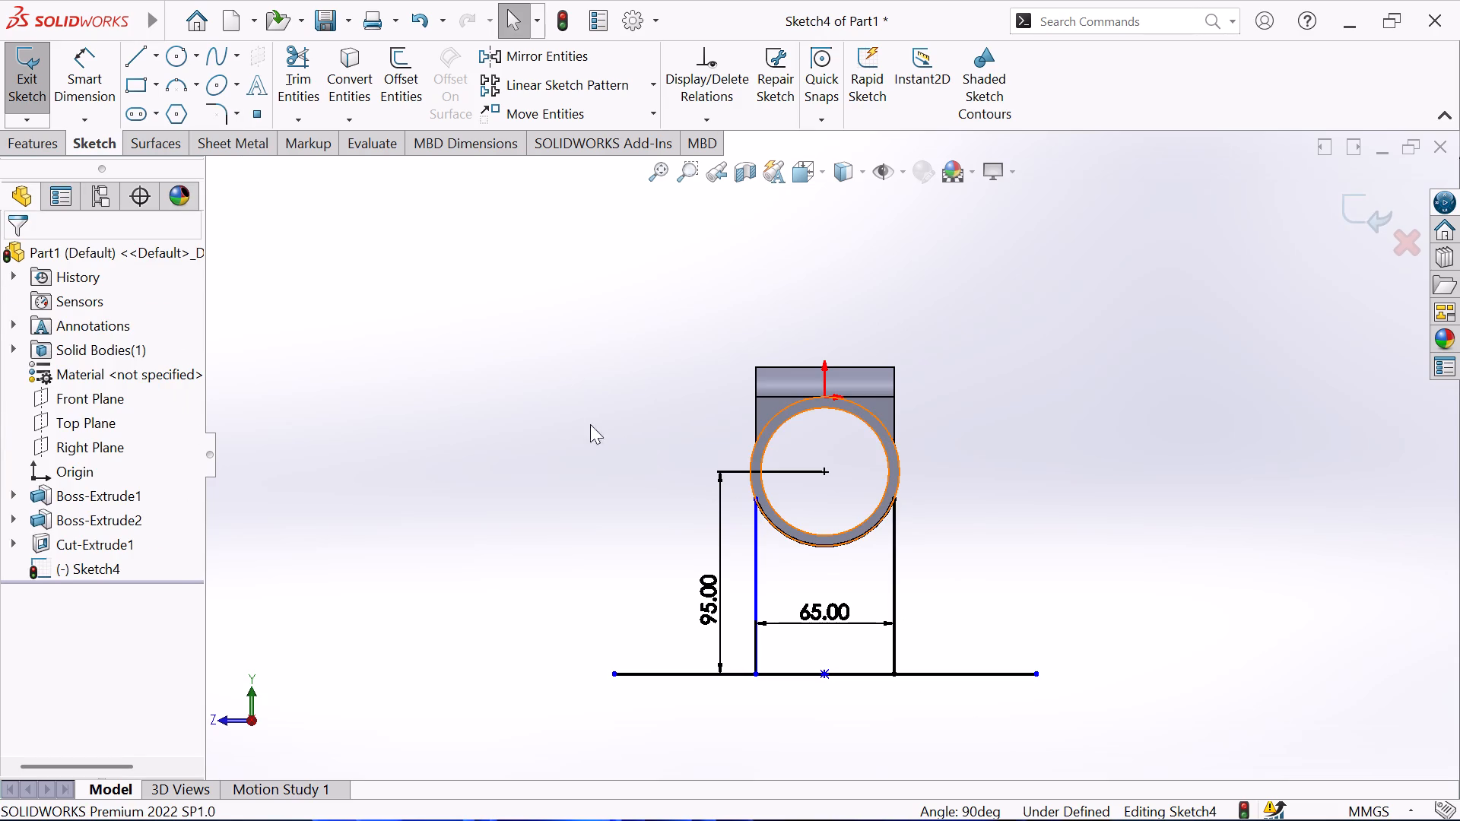
# Delete all lines, arcs and dimensions of the leg profile sketch.
pyautogui.moveTo(516, 371); pyautogui.dragTo(1141, 700)
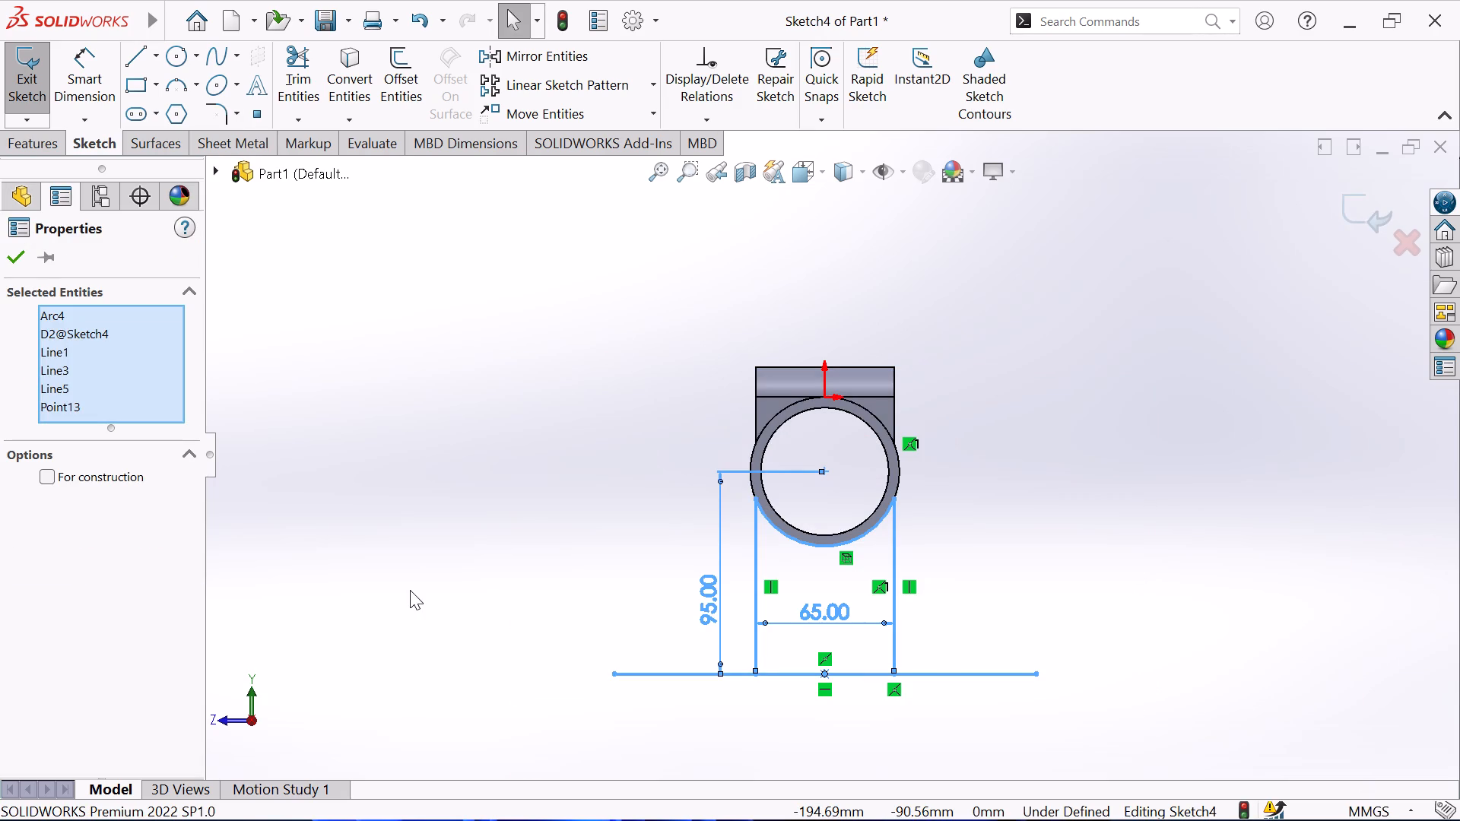
pyautogui.press('Delete')
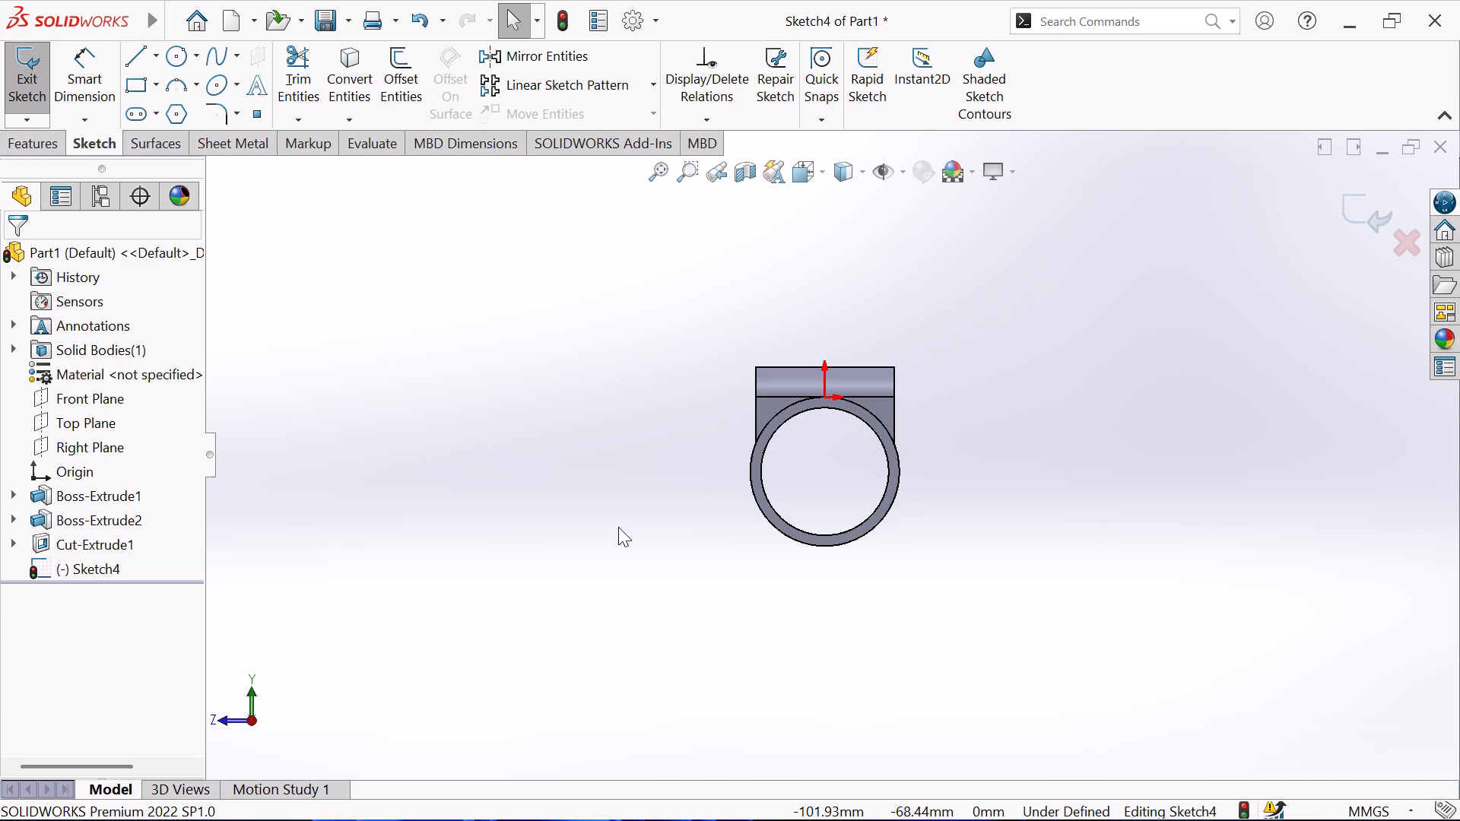
# Examine the block and ring from several angles for a suitable plane or face to sketch the leg on.
pyautogui.moveTo(623, 526); pyautogui.dragTo(696, 535, button='middle')
pyautogui.scroll(1, 624, 526)
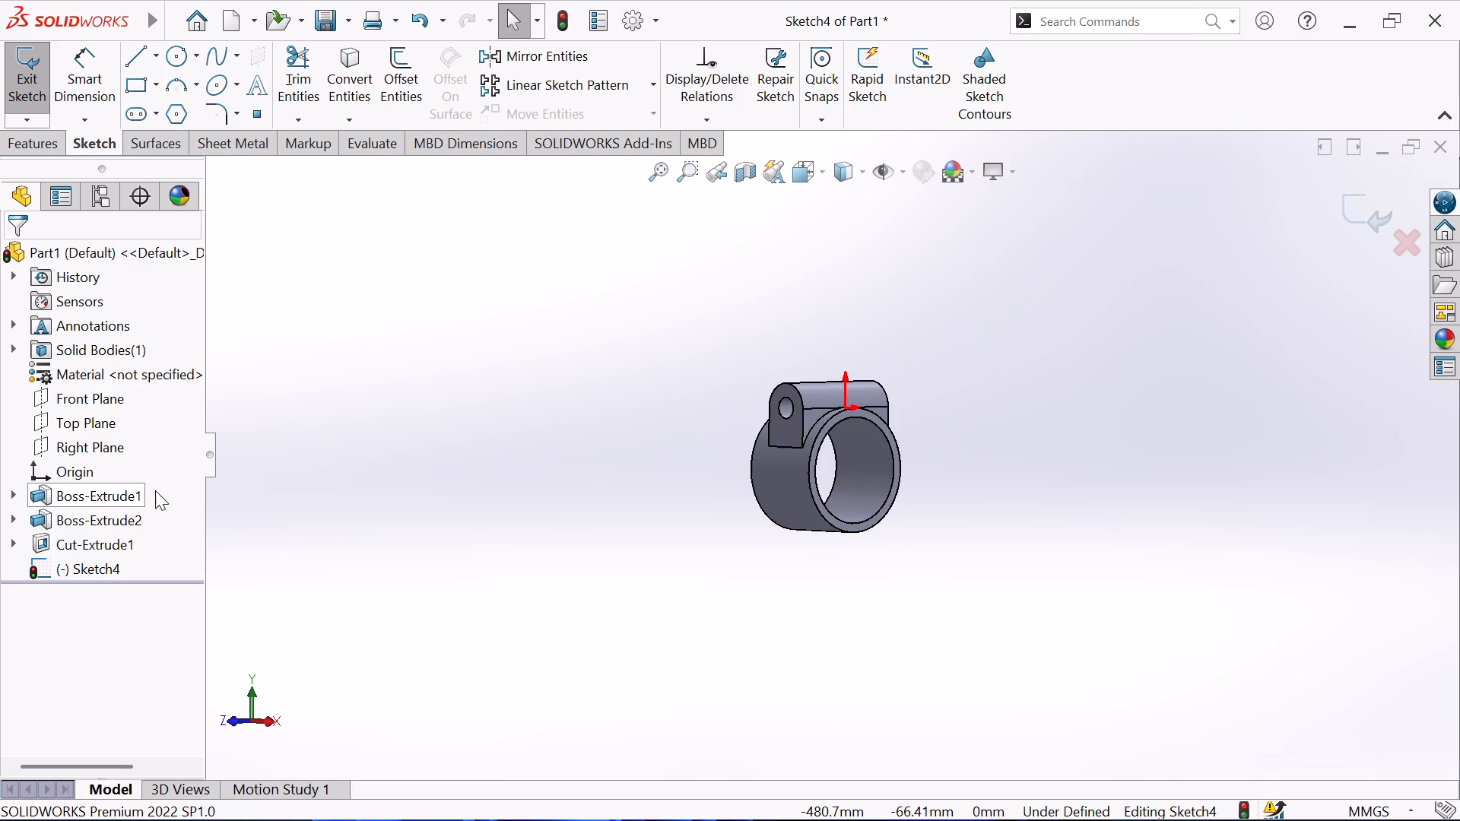
pyautogui.press('Escape')
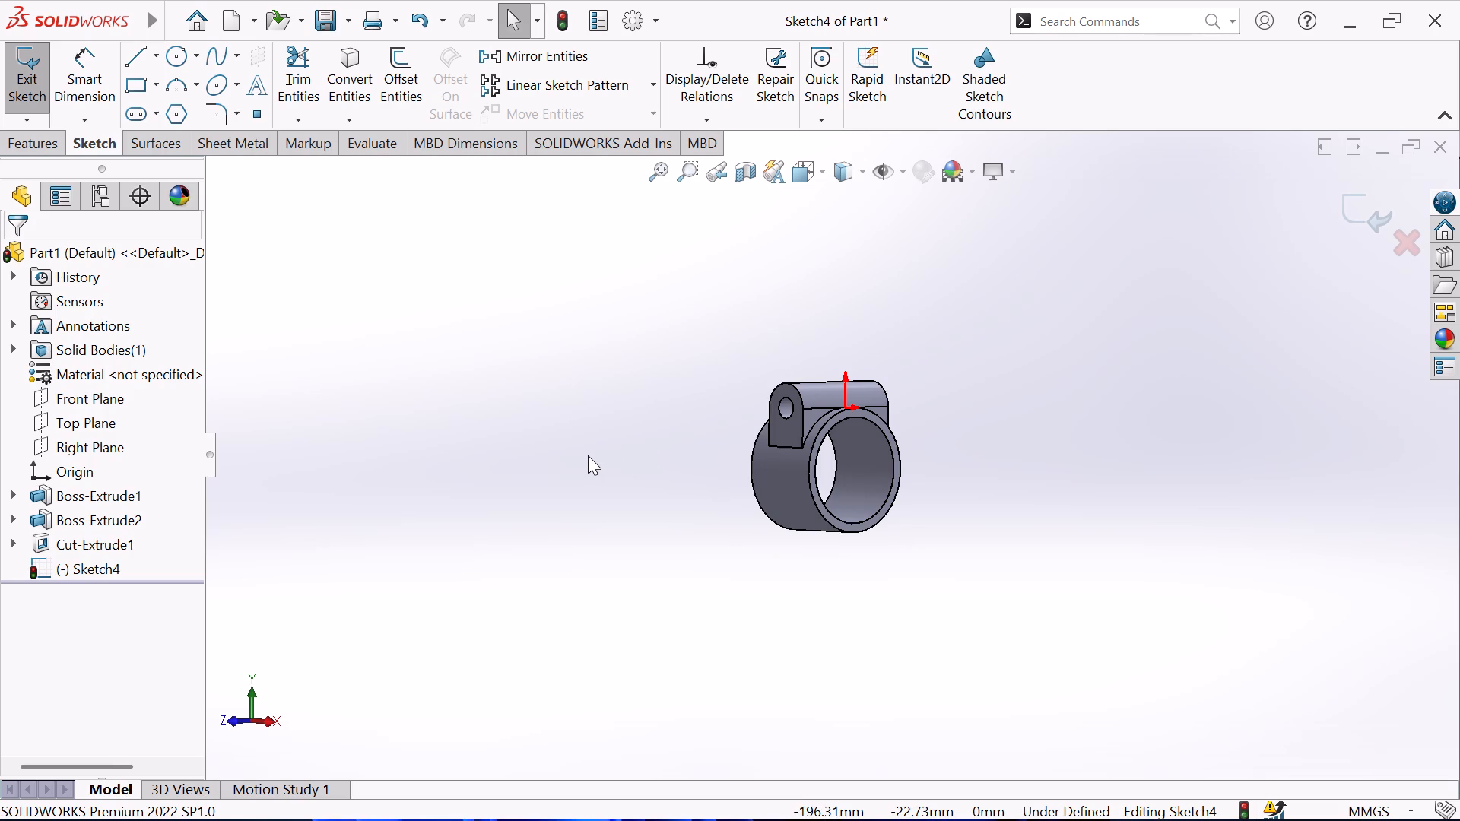
pyautogui.moveTo(588, 455); pyautogui.dragTo(642, 493, button='middle')
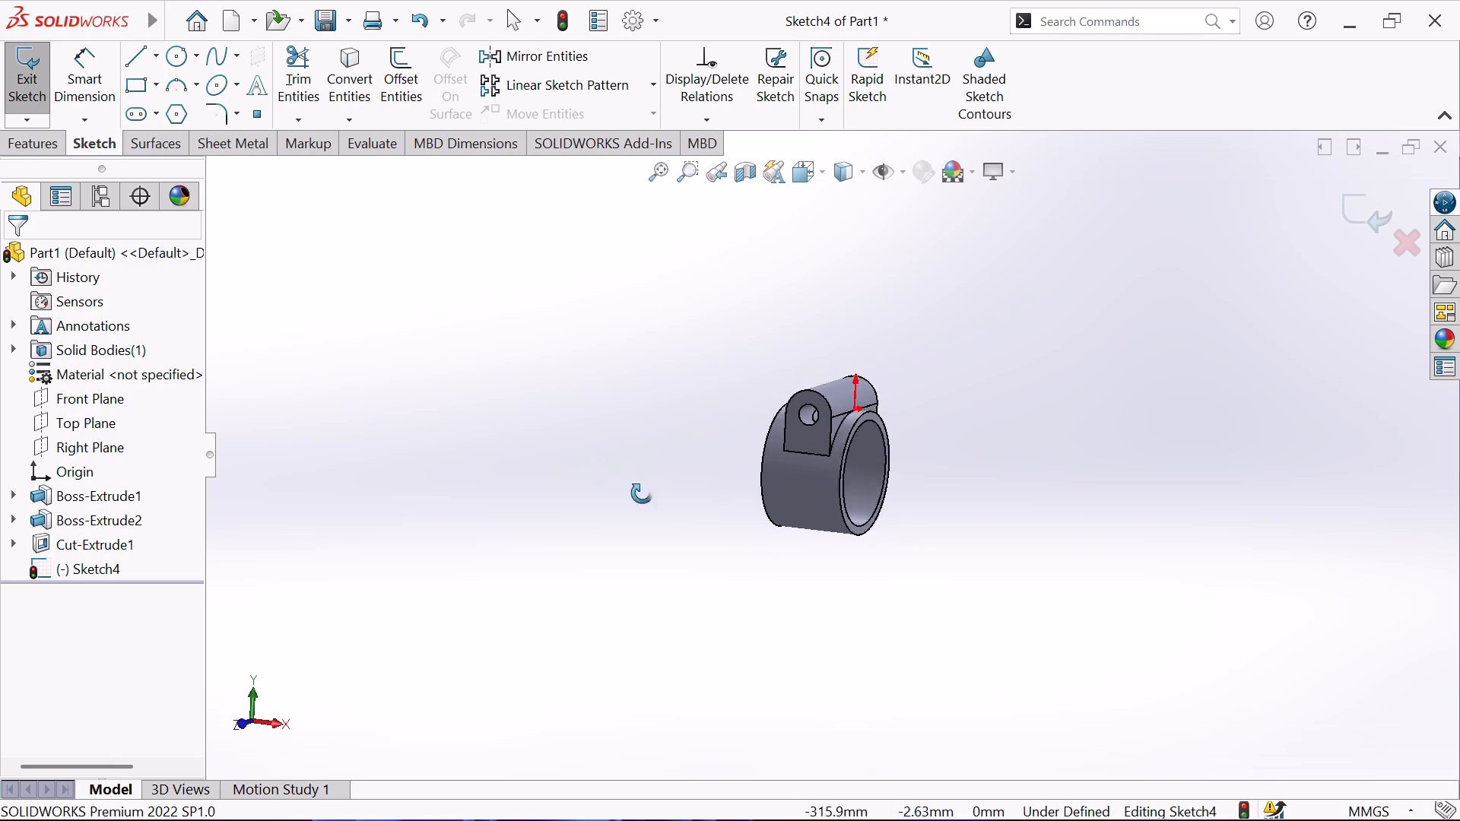
pyautogui.moveTo(642, 493); pyautogui.dragTo(681, 525, button='middle')
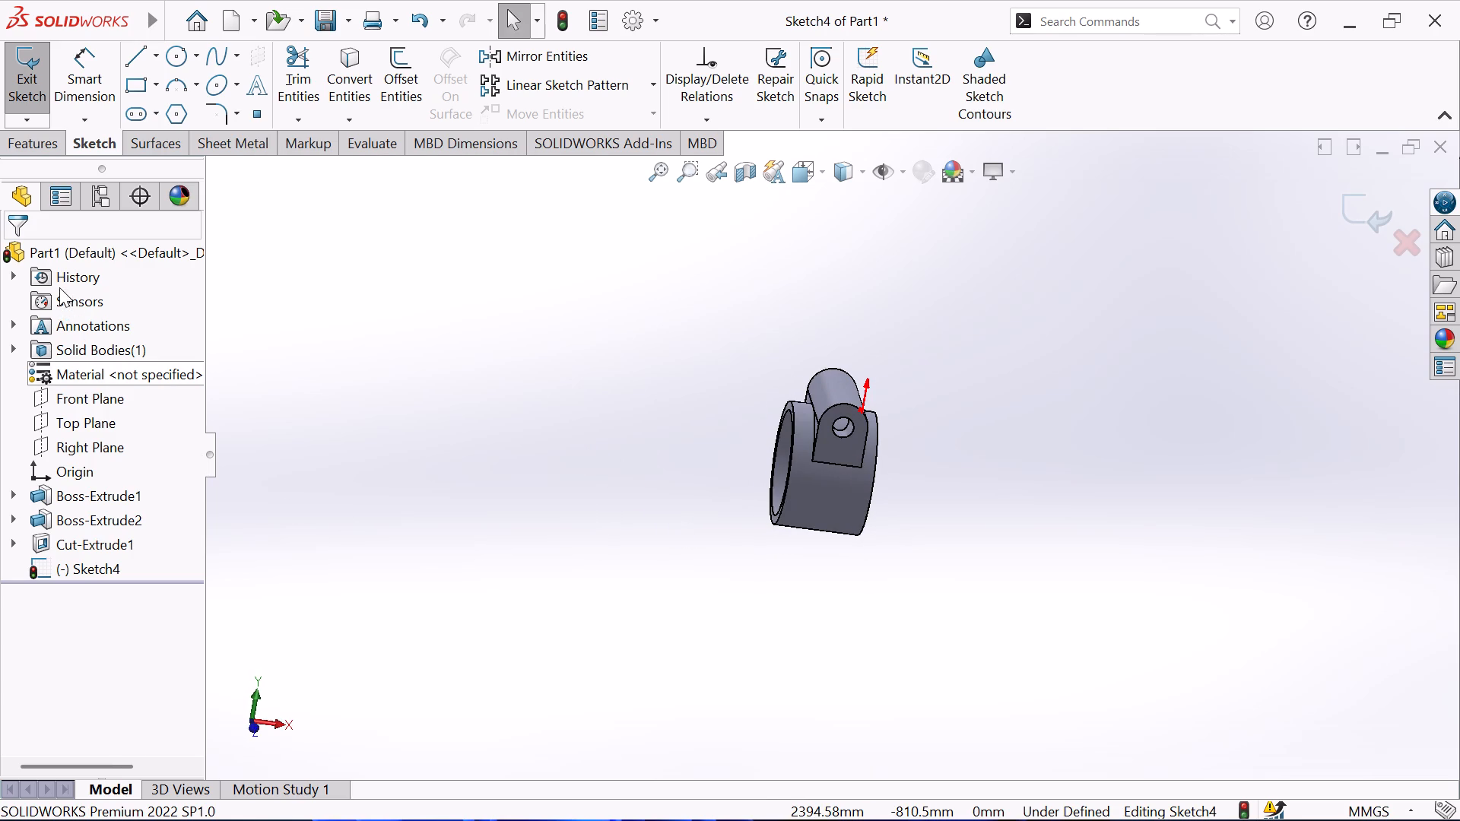
pyautogui.click(66, 442)
pyautogui.moveTo(297, 394); pyautogui.dragTo(274, 394, button='middle')
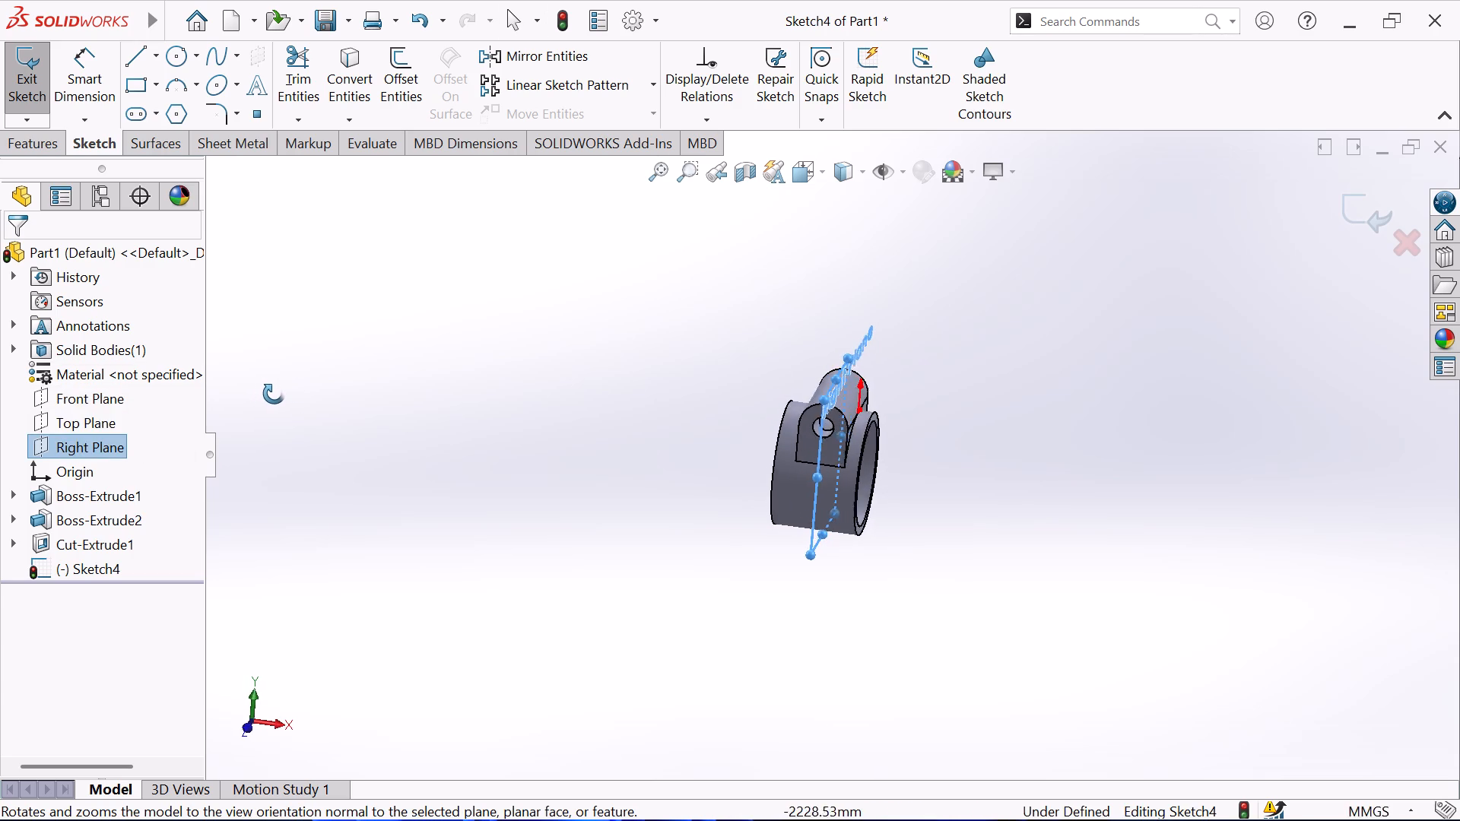
pyautogui.moveTo(274, 394); pyautogui.dragTo(275, 394, button='middle')
pyautogui.press('Escape')
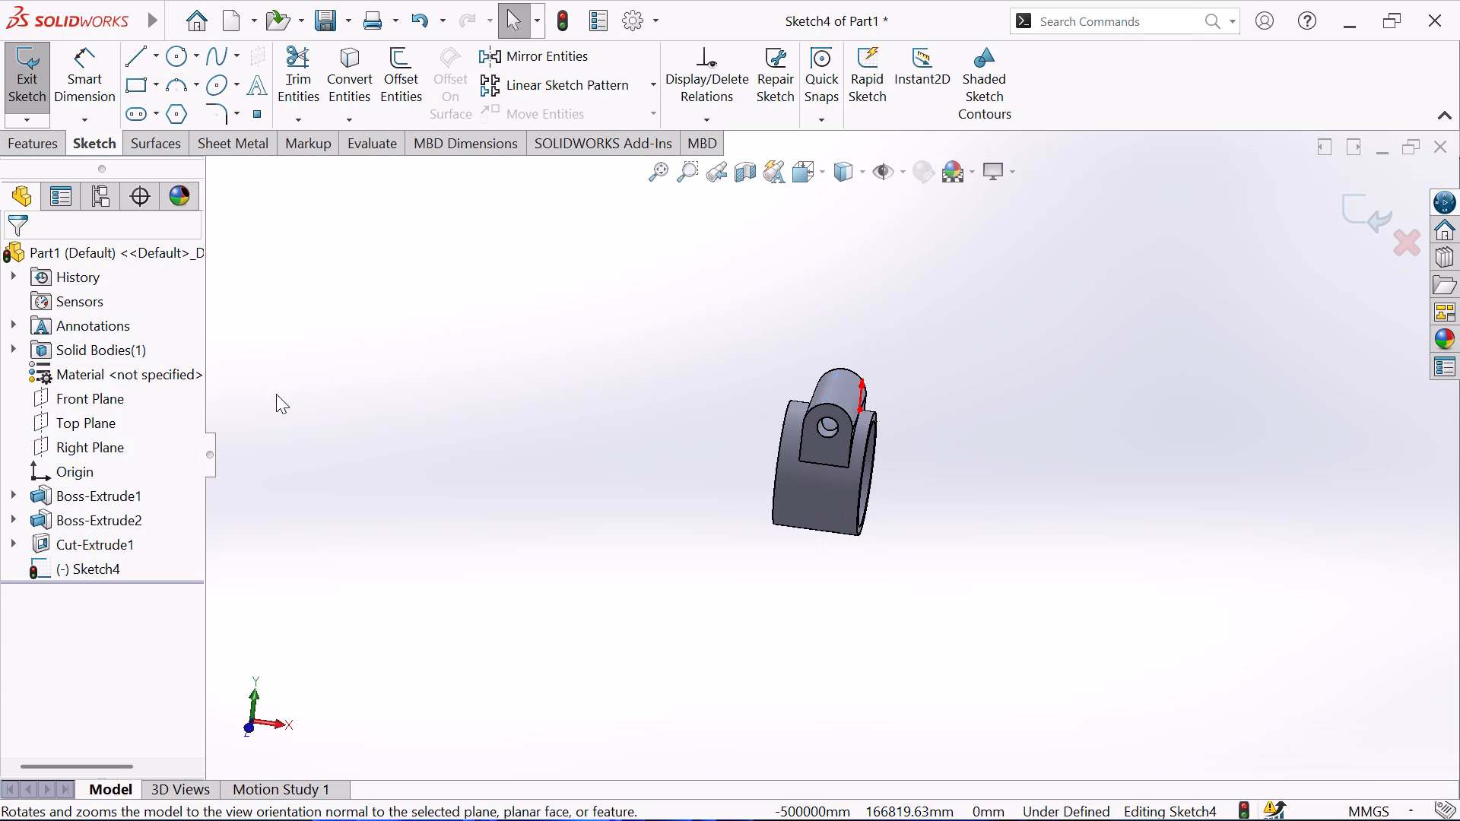
pyautogui.moveTo(284, 393); pyautogui.dragTo(336, 441, button='middle')
pyautogui.moveTo(342, 445); pyautogui.dragTo(225, 417, button='middle')
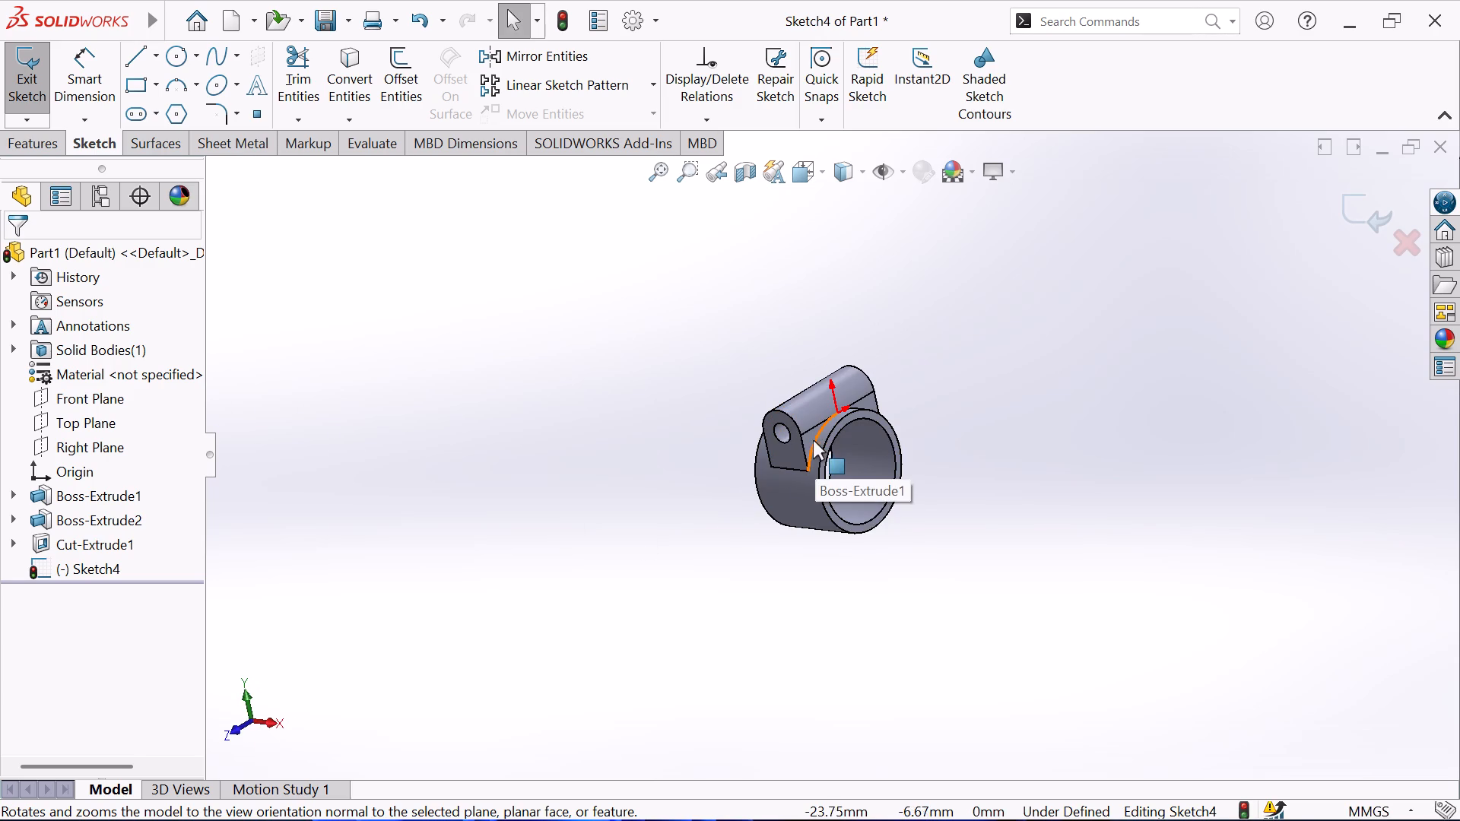
# Close the emptied sketch and start a new sketch on the block's flat side face adjoining the ring.
pyautogui.click(812, 436)
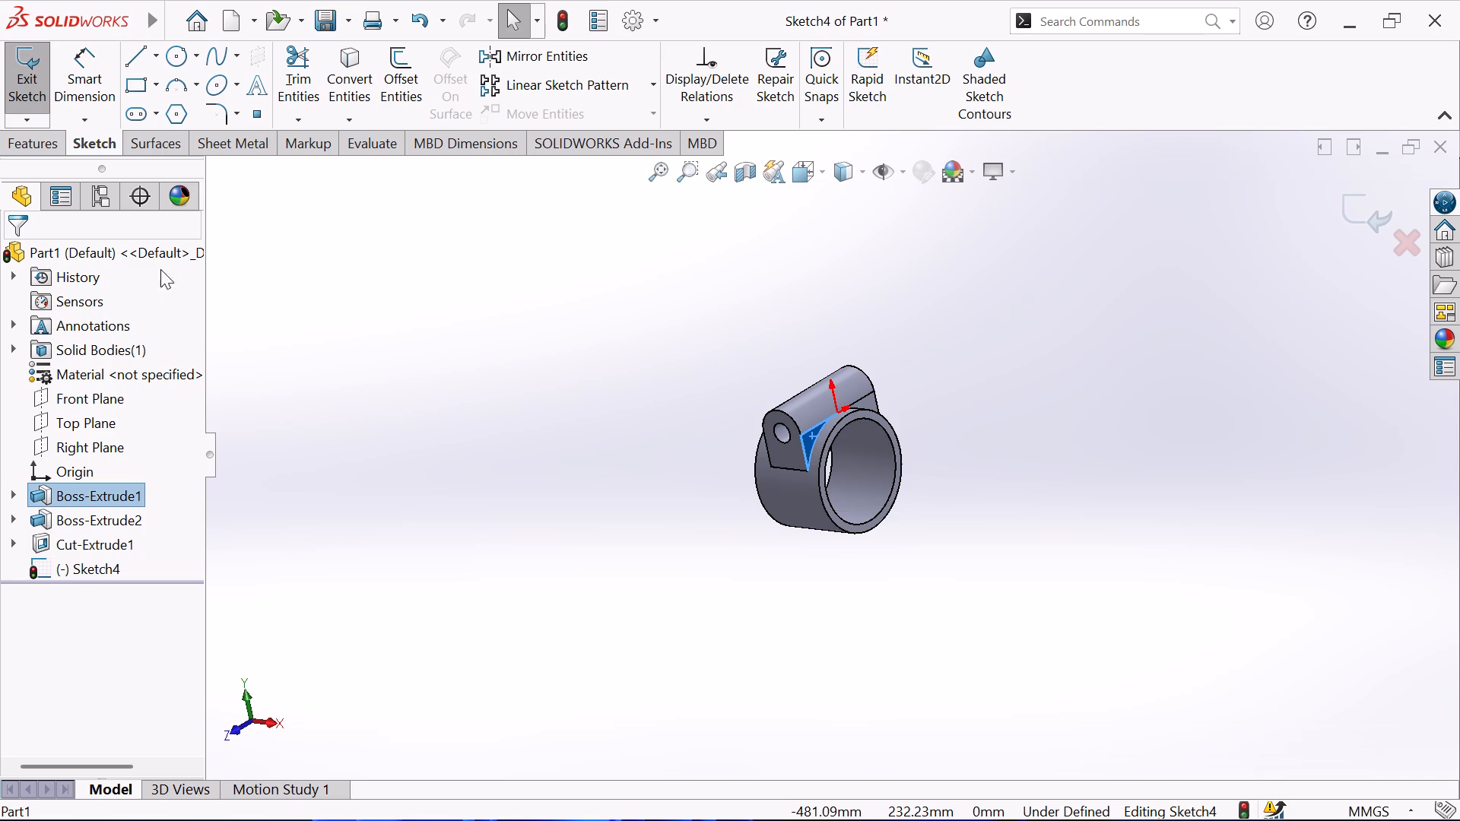
pyautogui.click(30, 60)
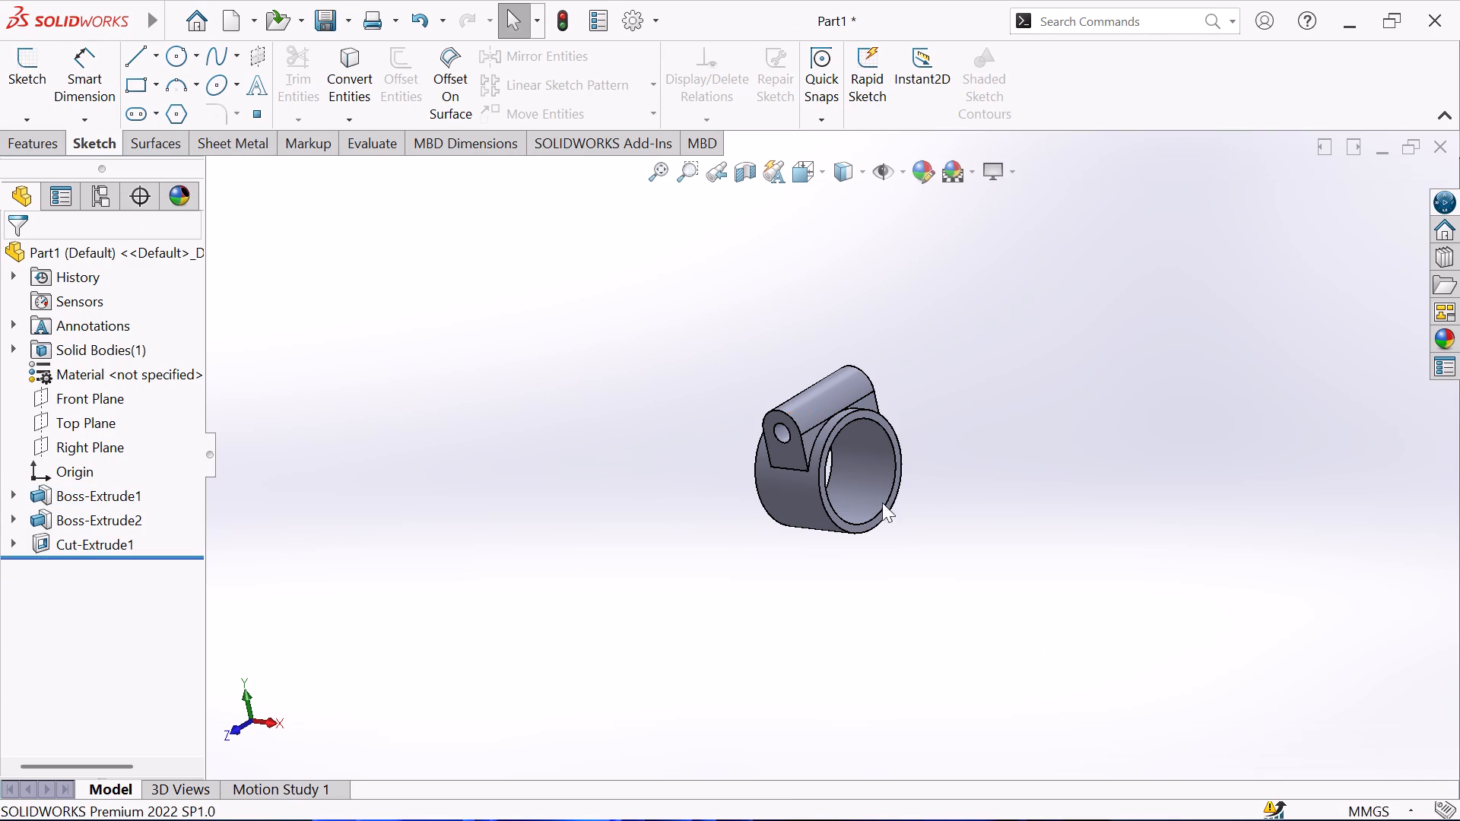
pyautogui.click(806, 441)
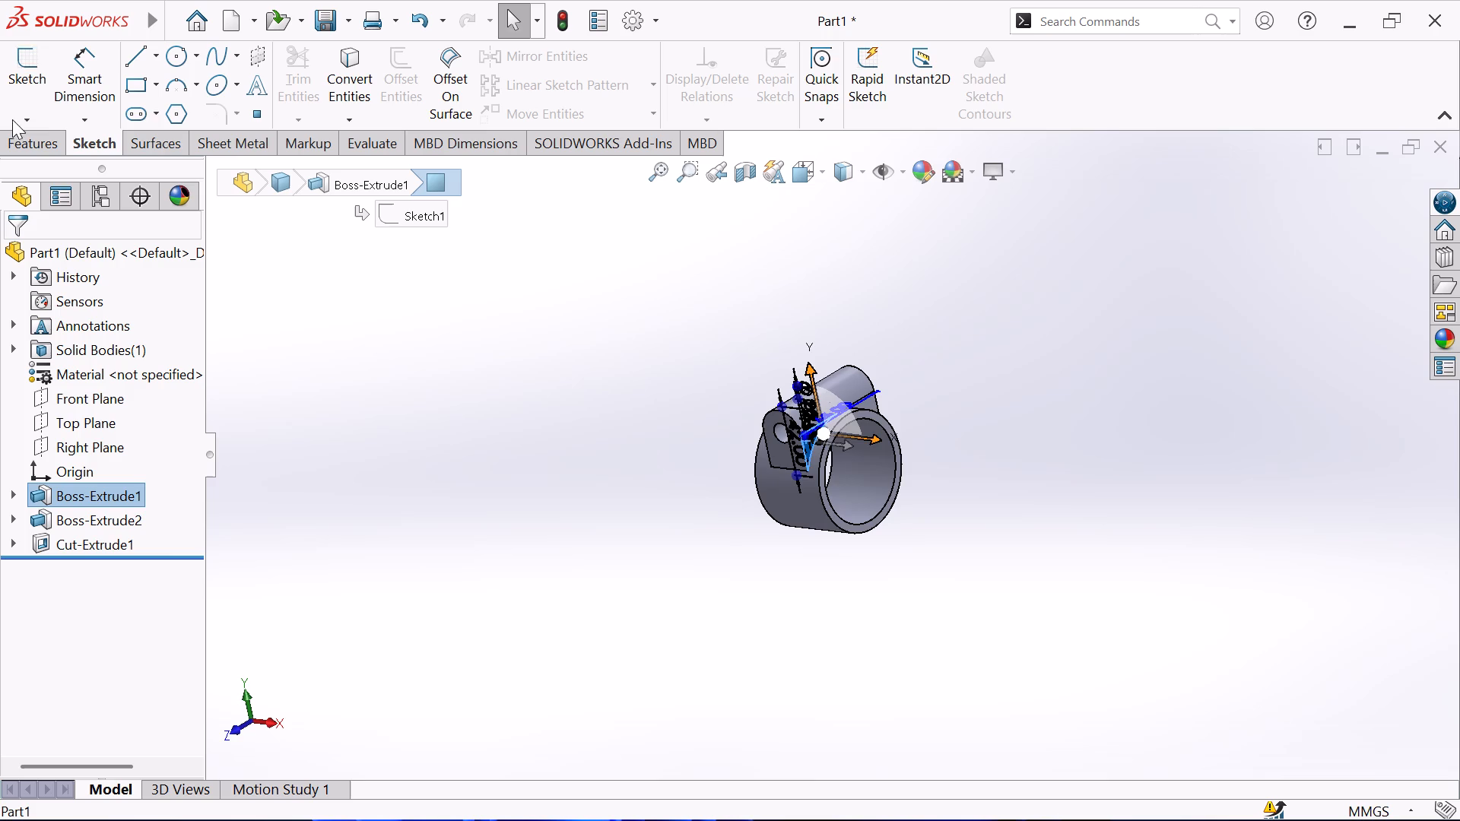
pyautogui.click(26, 89)
# Sketch a vertical centerline about 125 mm long from the origin down through and below the ring.
pyautogui.scroll(4, 1064, 582)
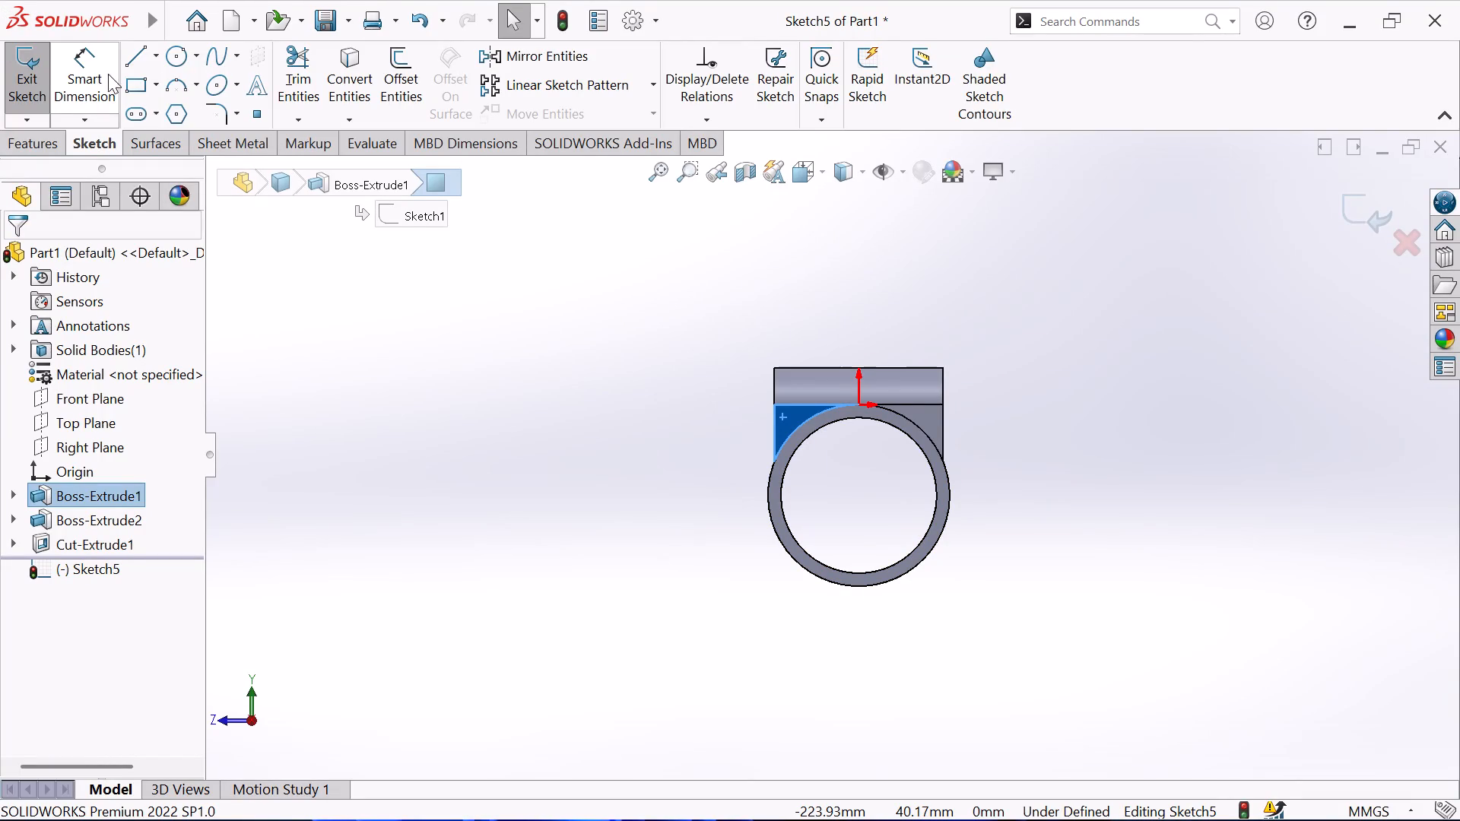
pyautogui.click(158, 55)
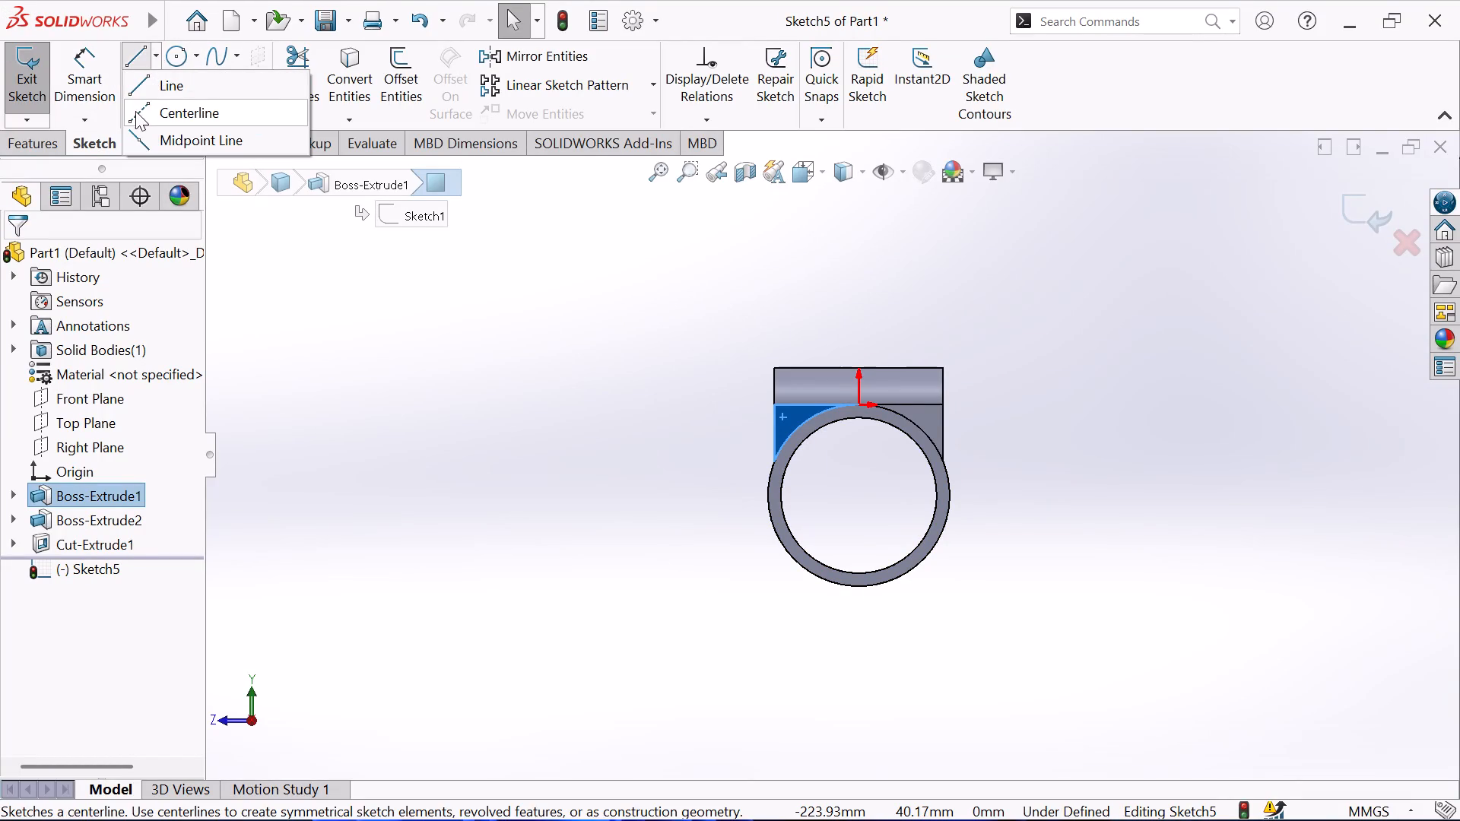
pyautogui.click(135, 111)
pyautogui.click(863, 402)
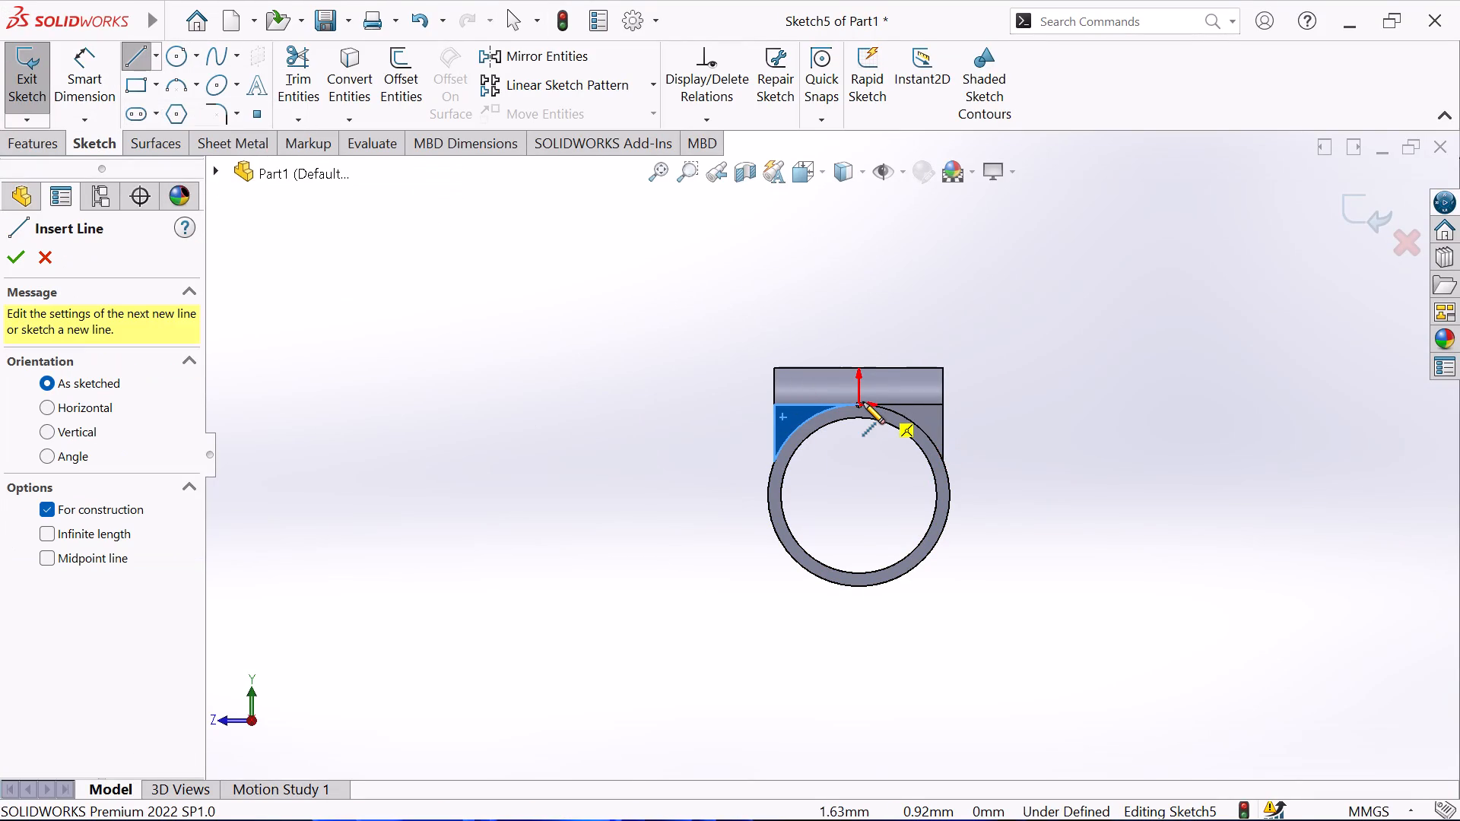
pyautogui.click(855, 728)
pyautogui.moveTo(910, 665); pyautogui.dragTo(902, 667, button='right')
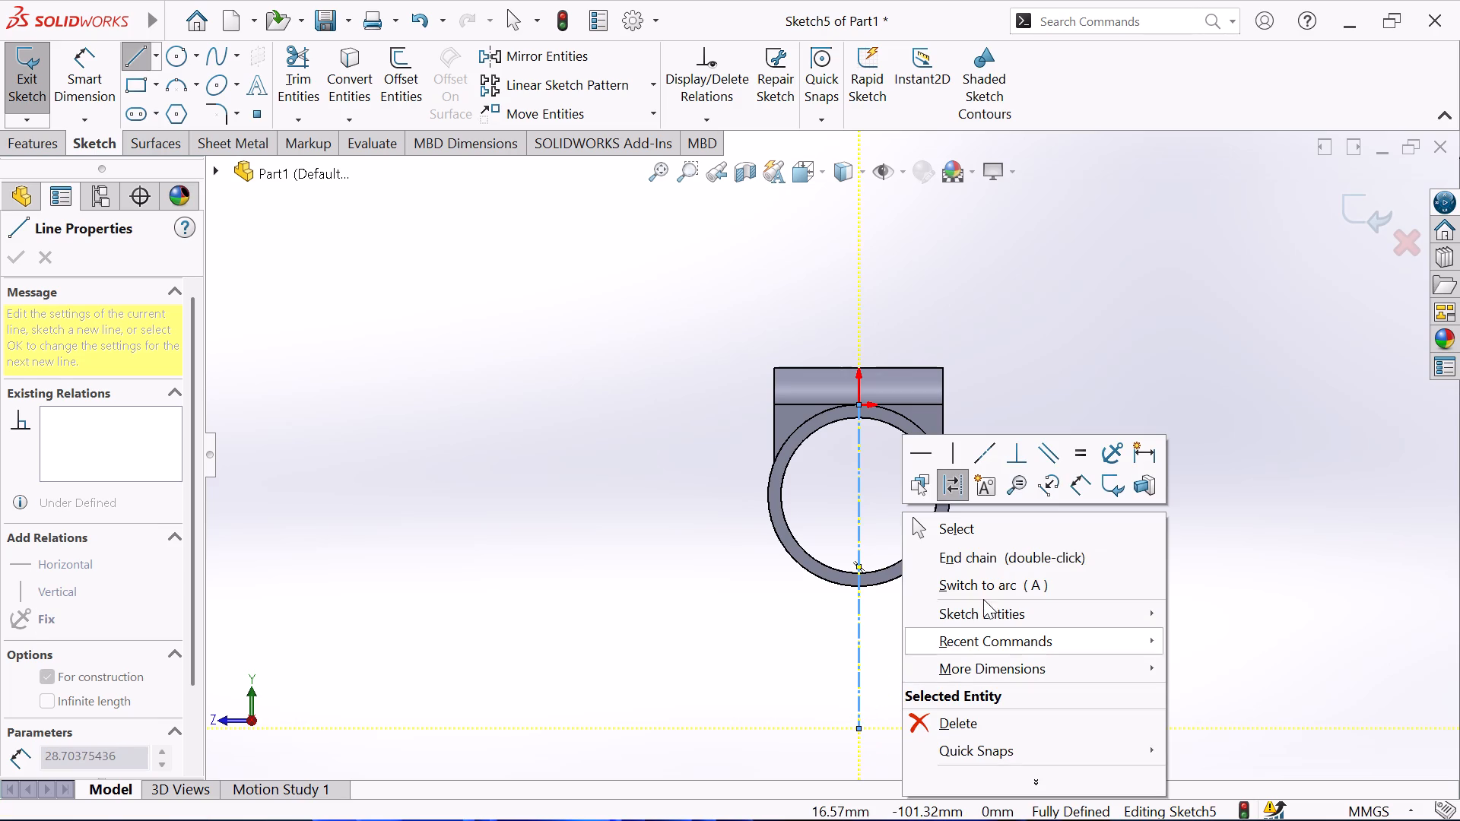
pyautogui.click(998, 530)
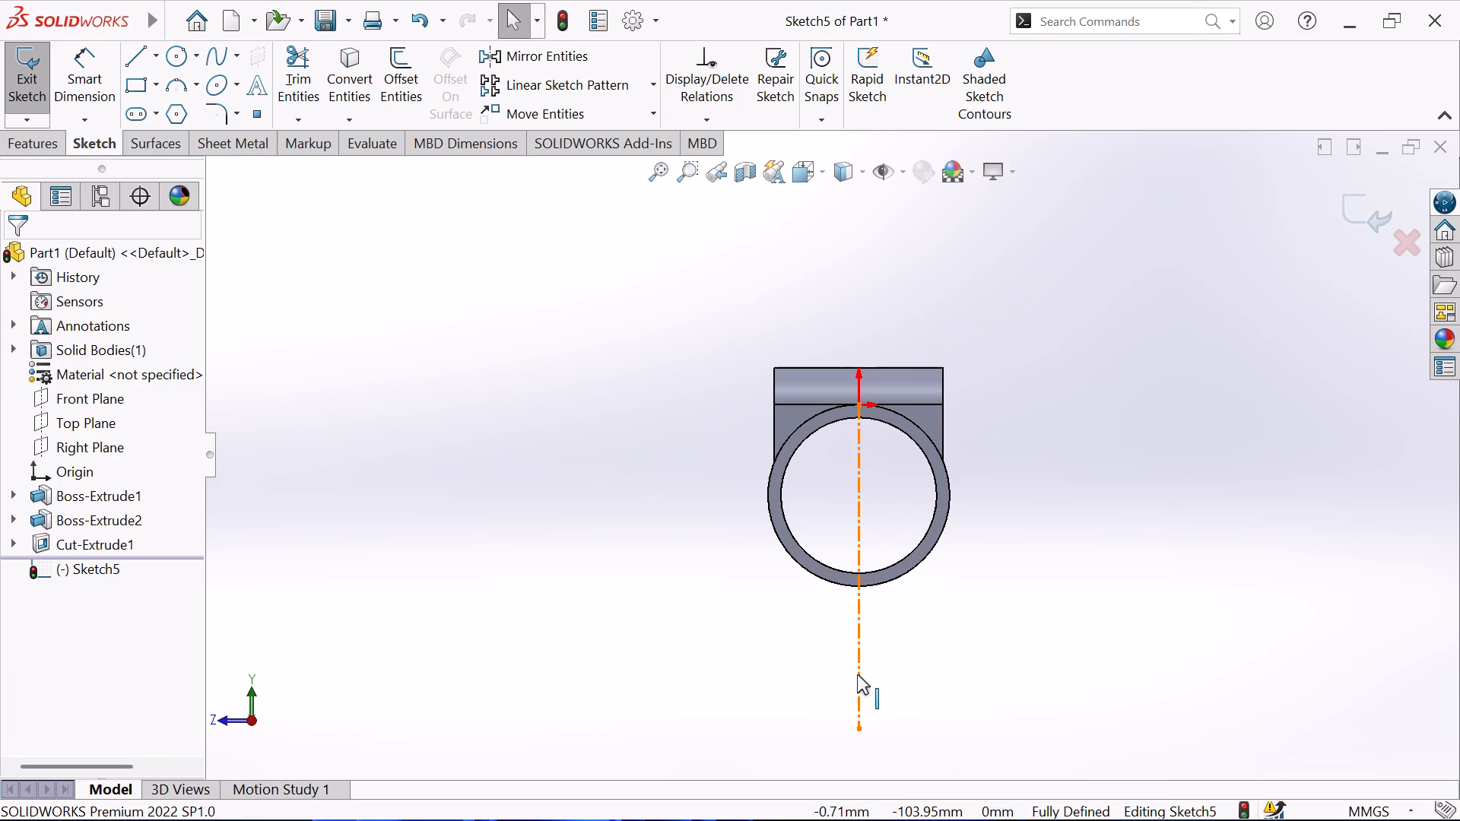
# Sketch a center rectangle about 132 mm wide and 10 mm high, centred on the centerline's lower endpoint.
pyautogui.scroll(2, 947, 695)
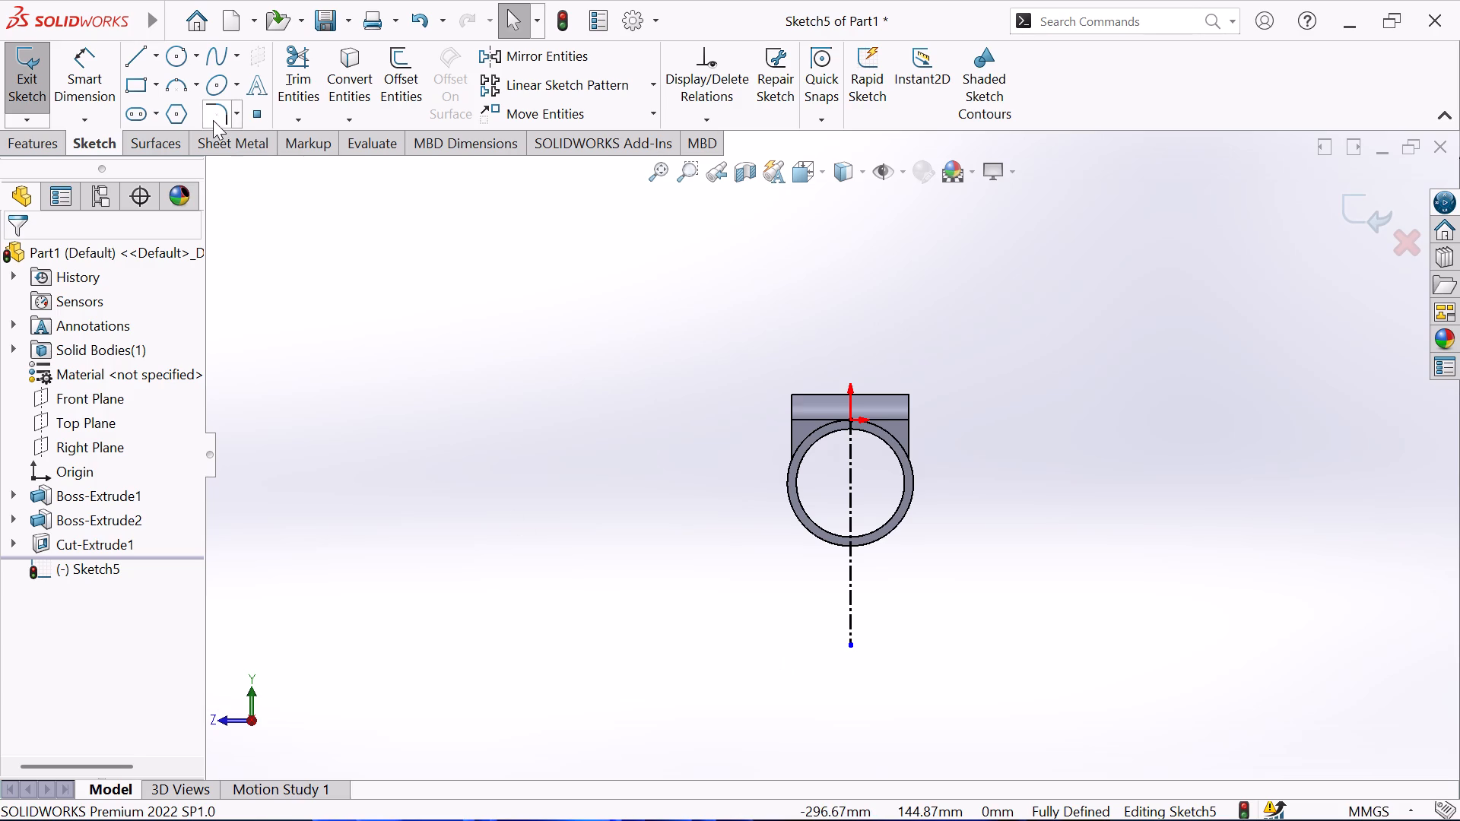
pyautogui.click(155, 79)
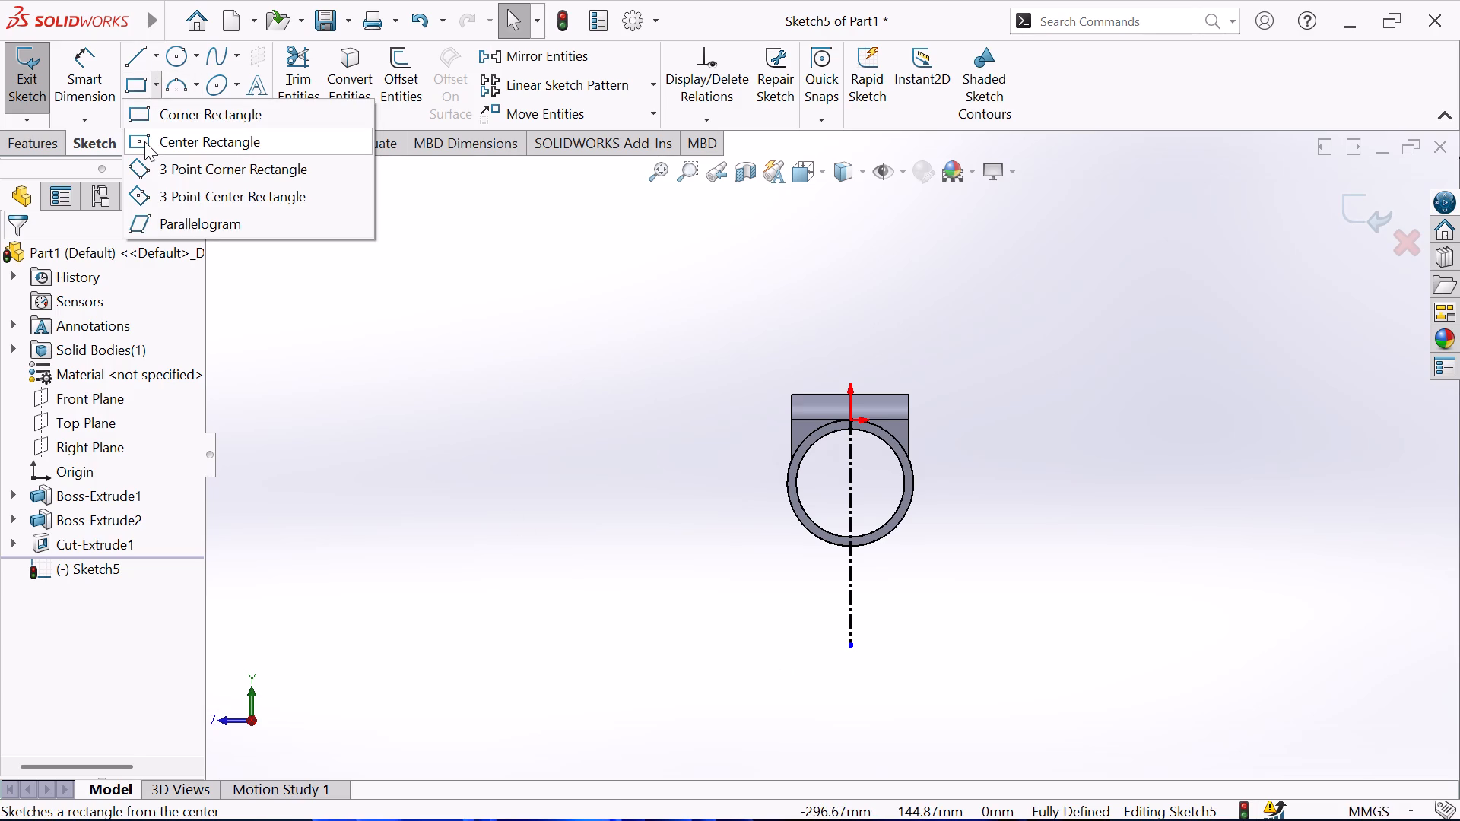
pyautogui.click(143, 141)
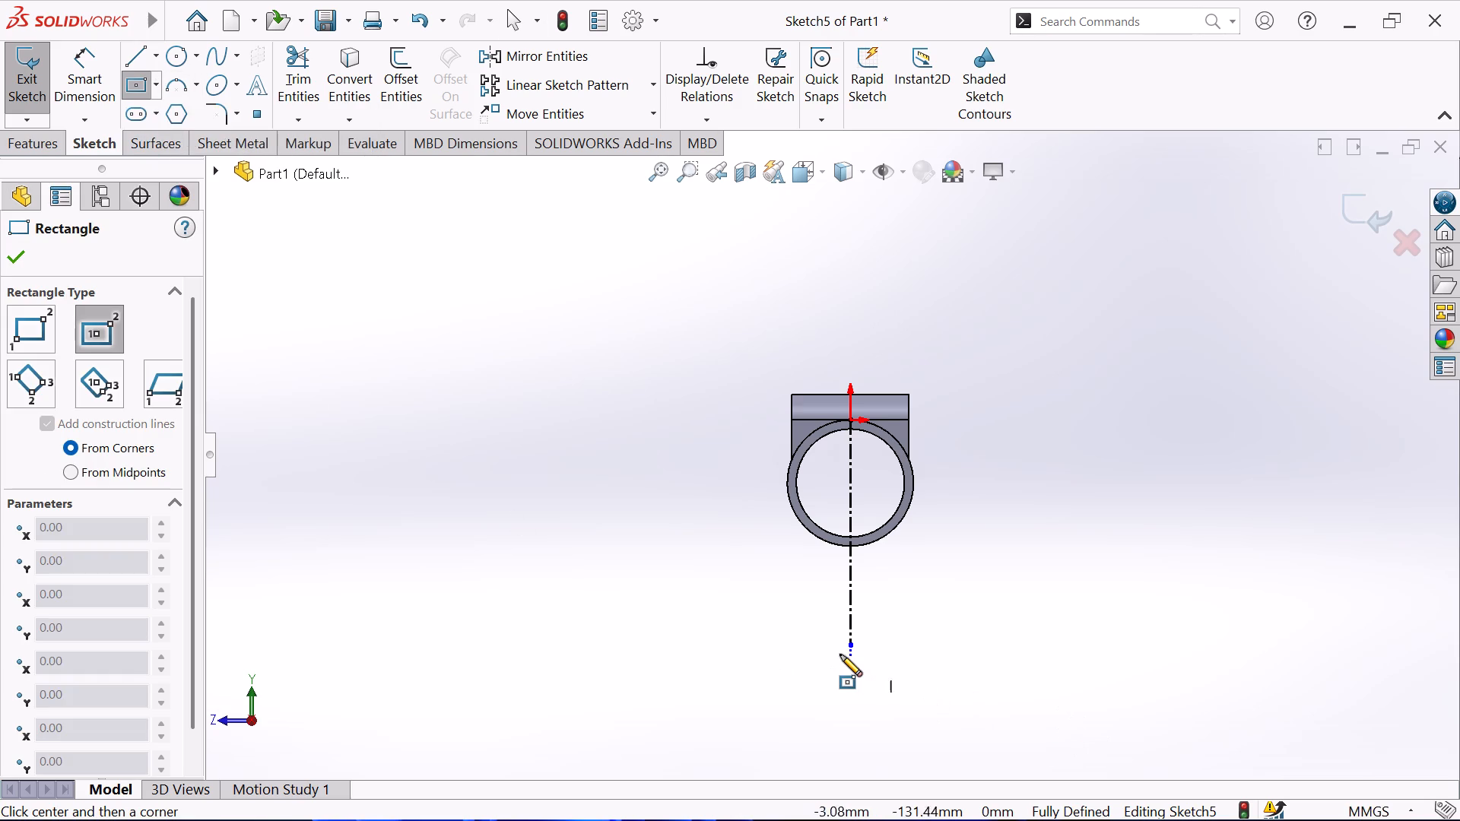
pyautogui.click(850, 645)
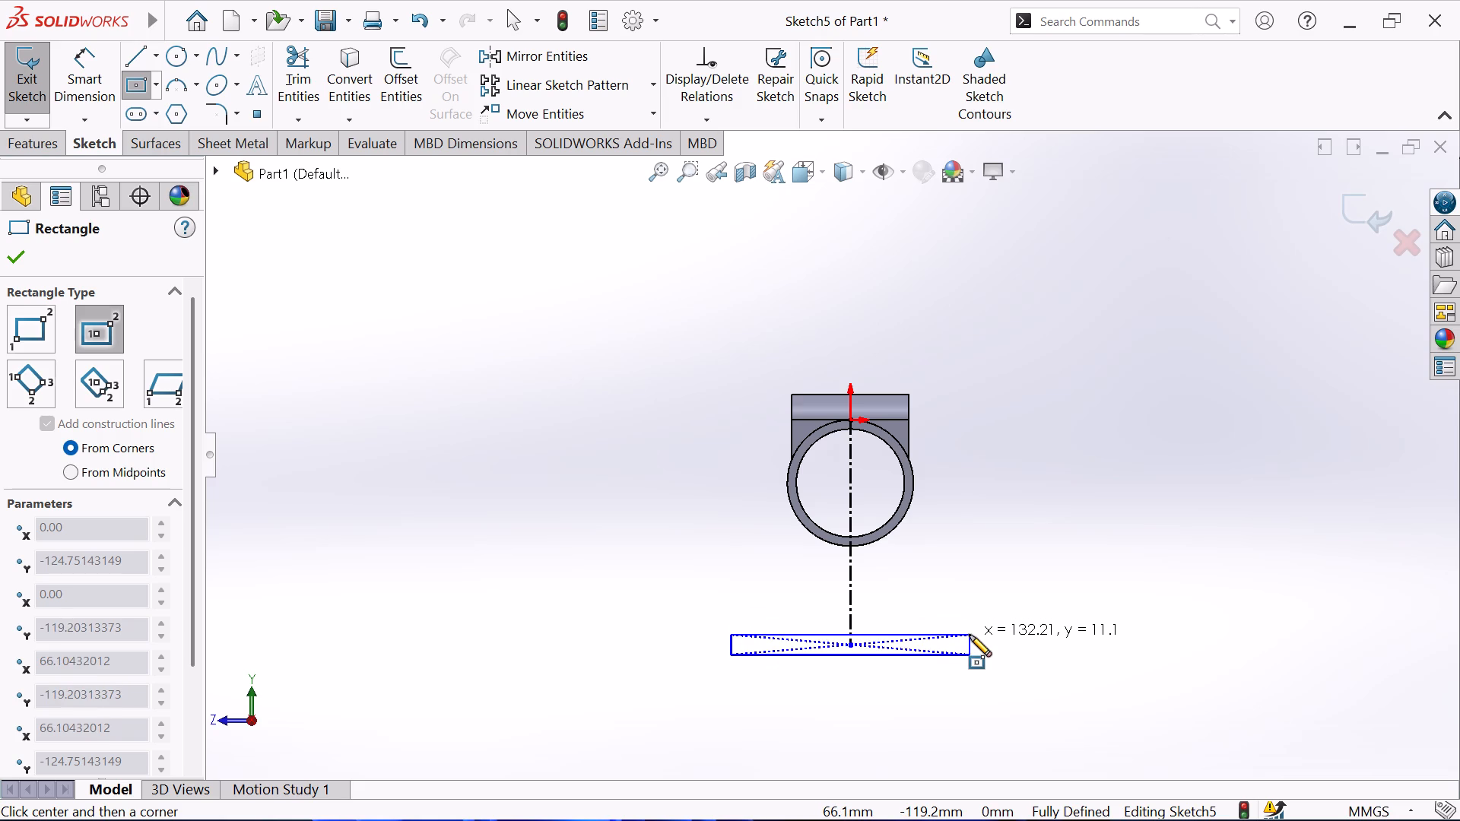
pyautogui.click(970, 636)
pyautogui.rightClick(1006, 601)
pyautogui.click(1049, 610)
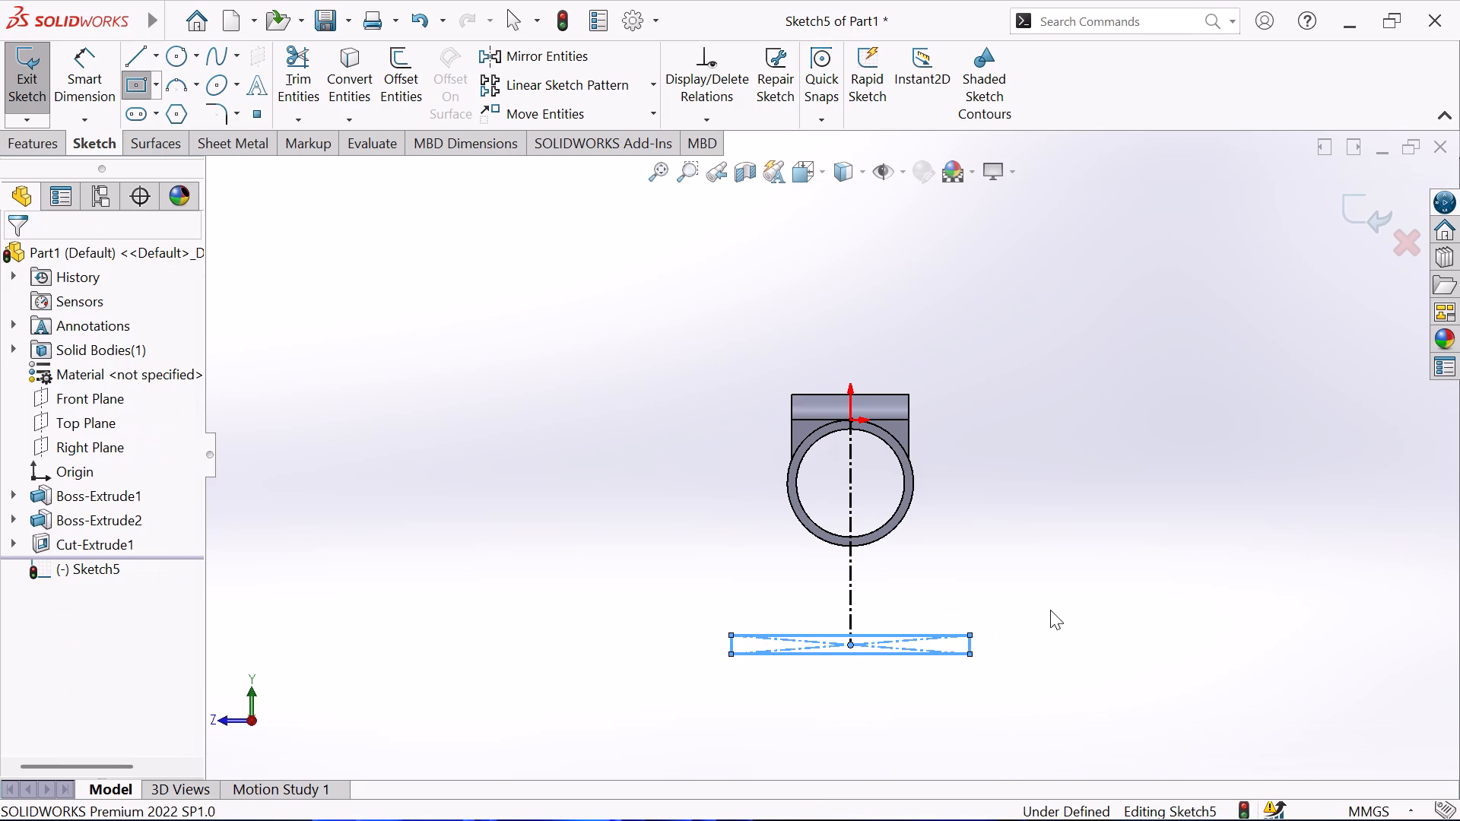
# Dimension the rectangle's height as 10 mm and its width as 120 mm.
pyautogui.click(97, 80)
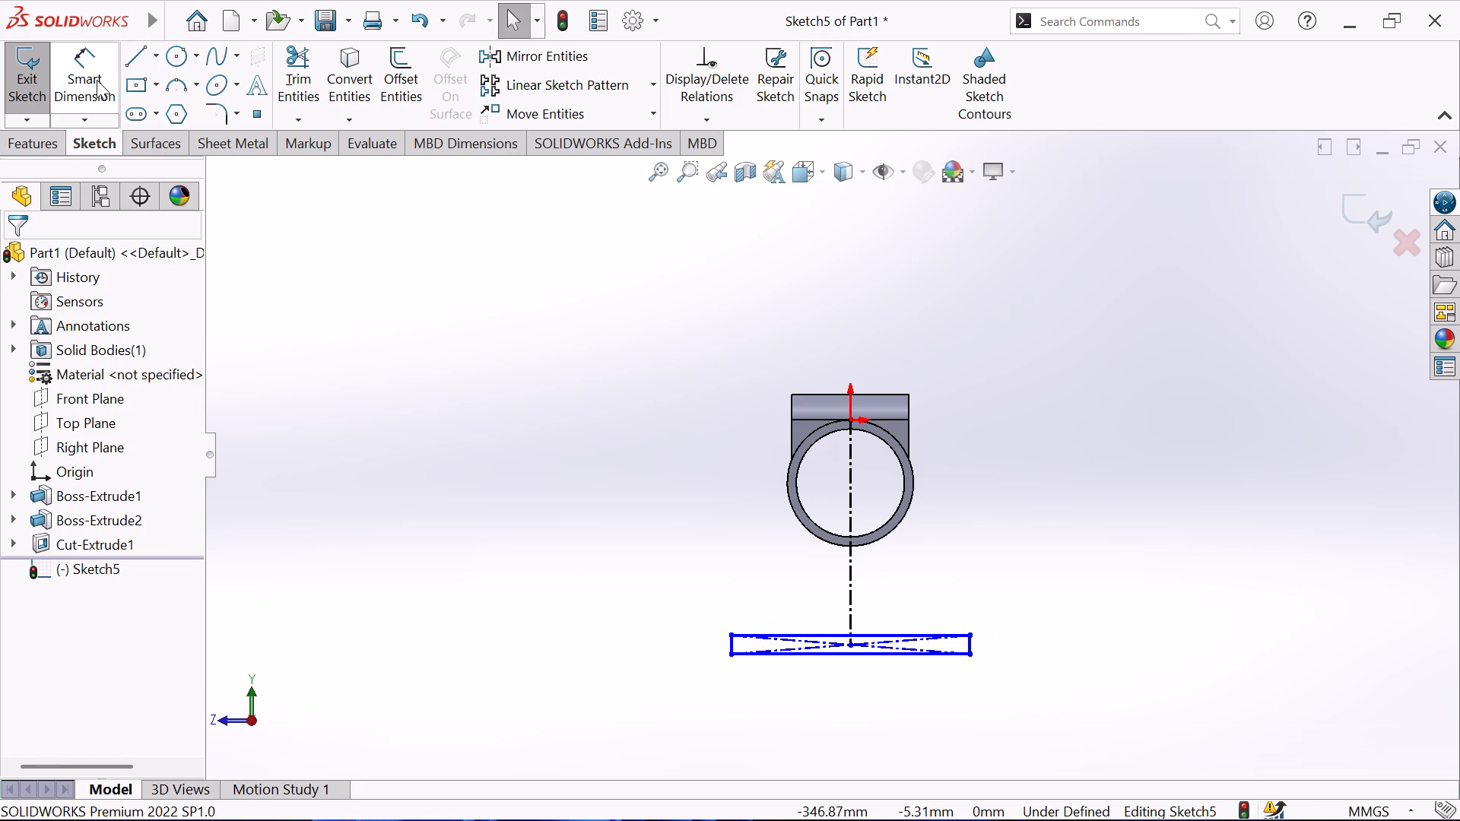
pyautogui.click(730, 645)
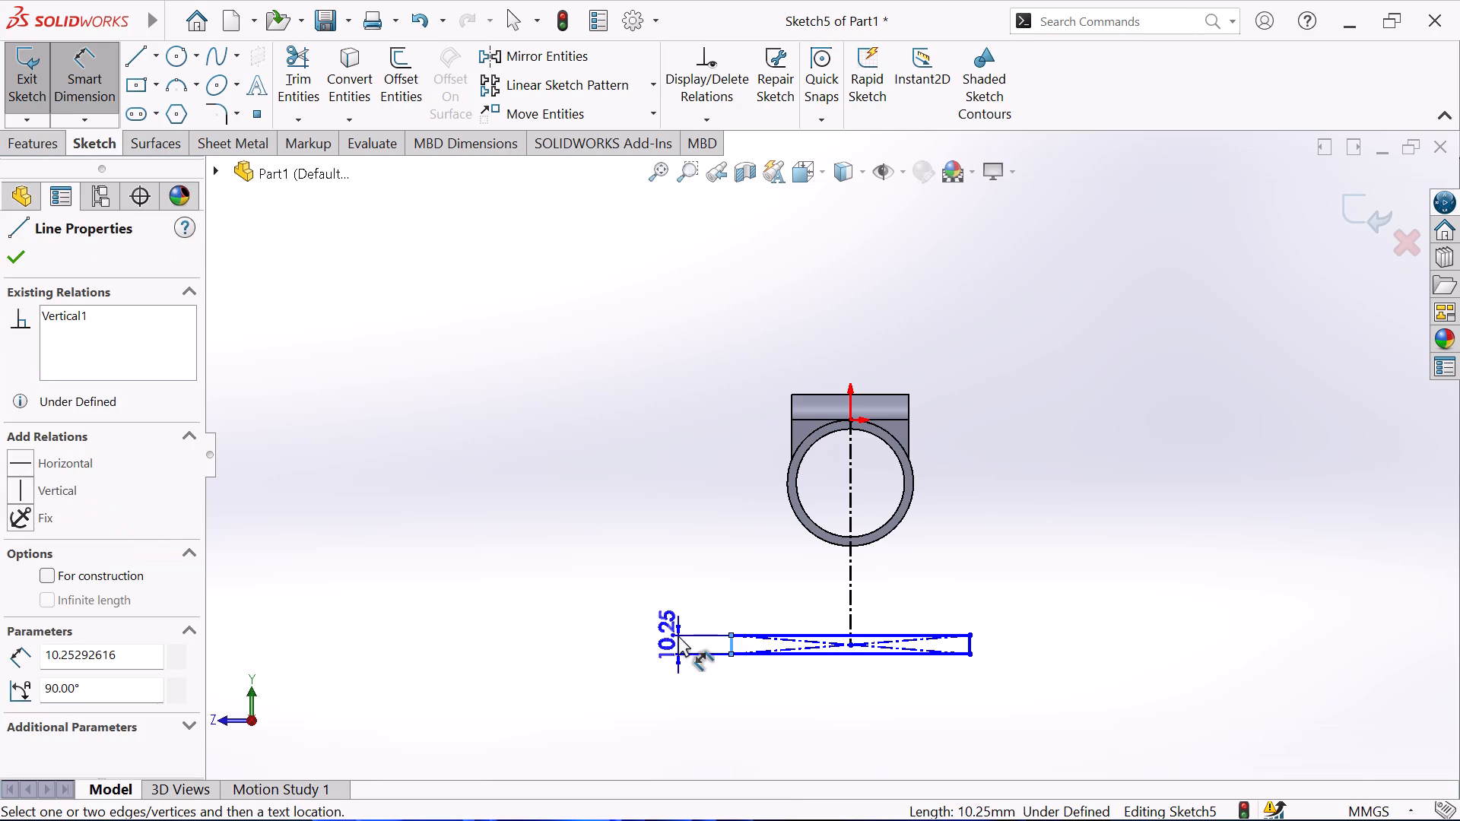
pyautogui.click(678, 636)
pyautogui.press('1')
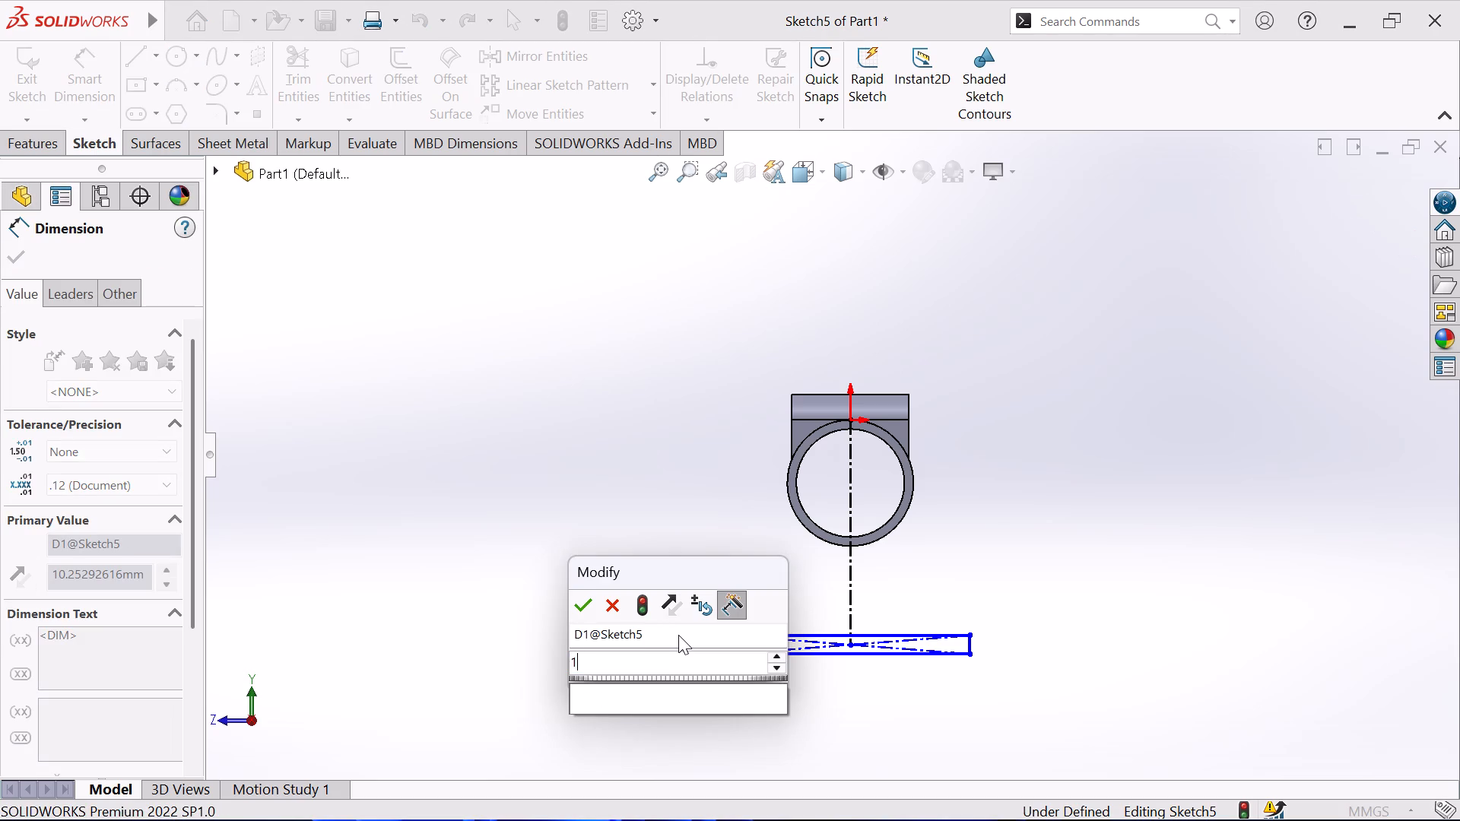
pyautogui.press('0')
pyautogui.press('Return')
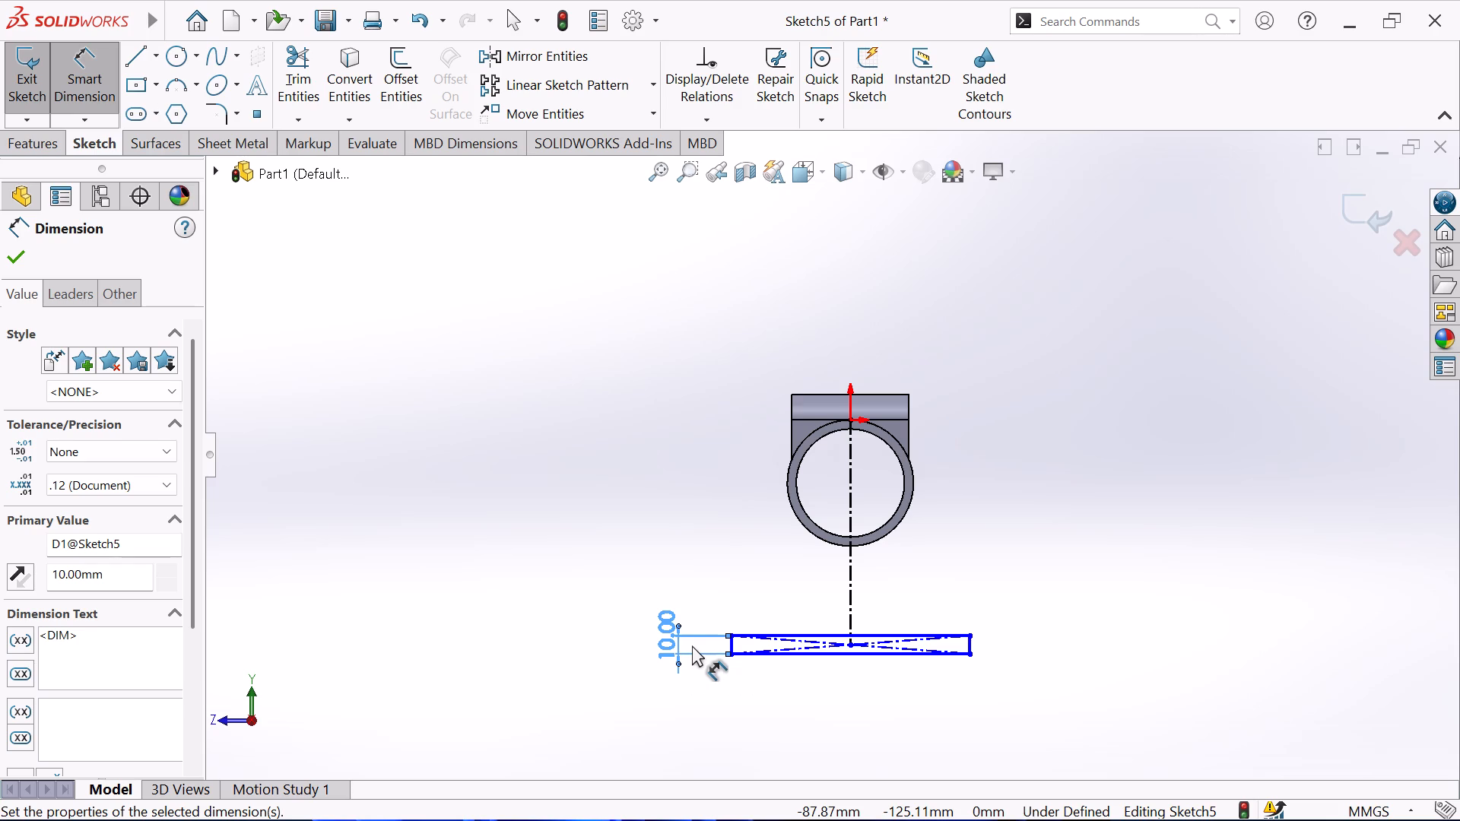
pyautogui.click(854, 657)
pyautogui.click(852, 702)
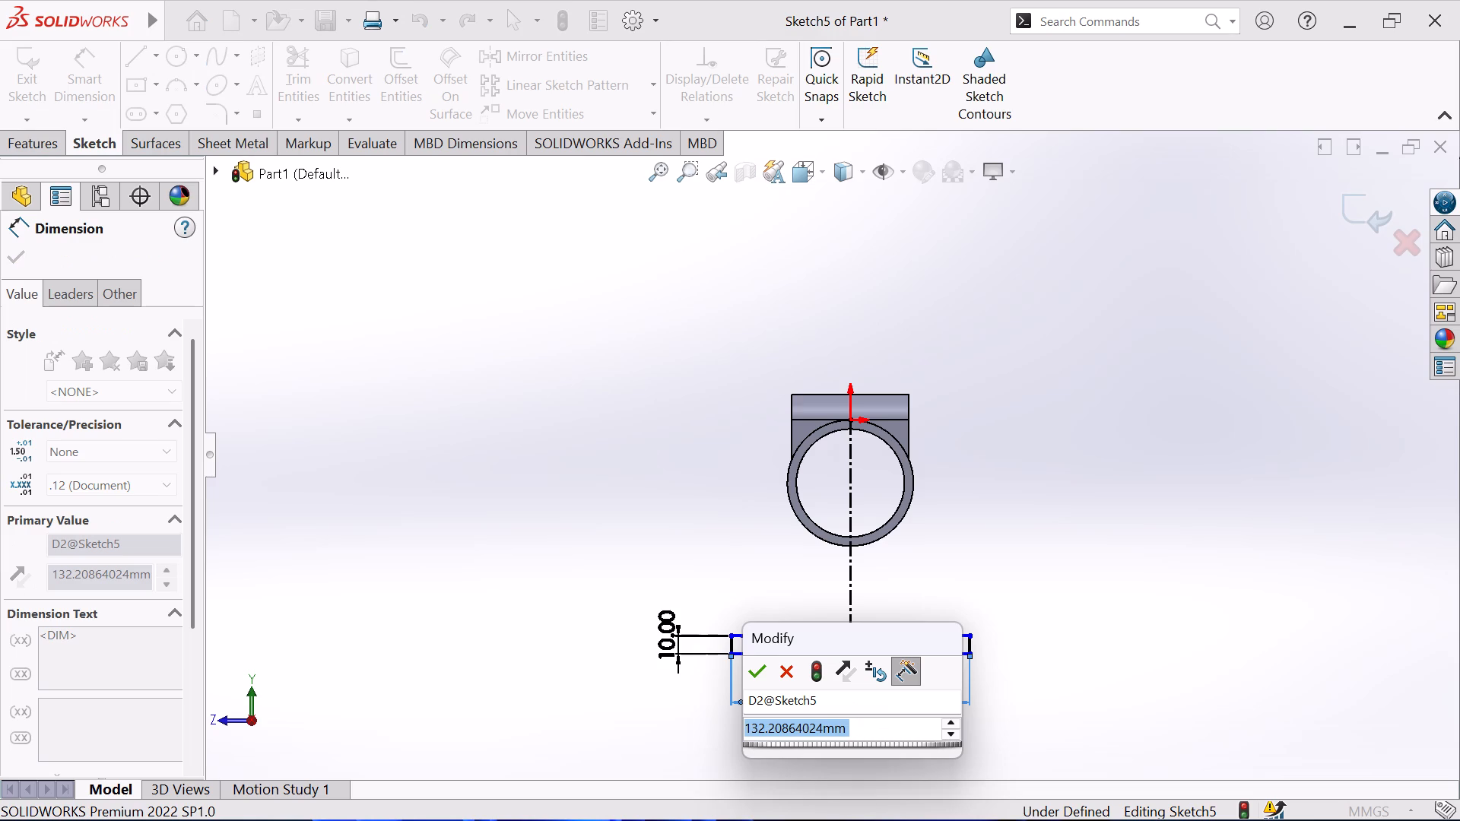
pyautogui.press('1')
pyautogui.press('2')
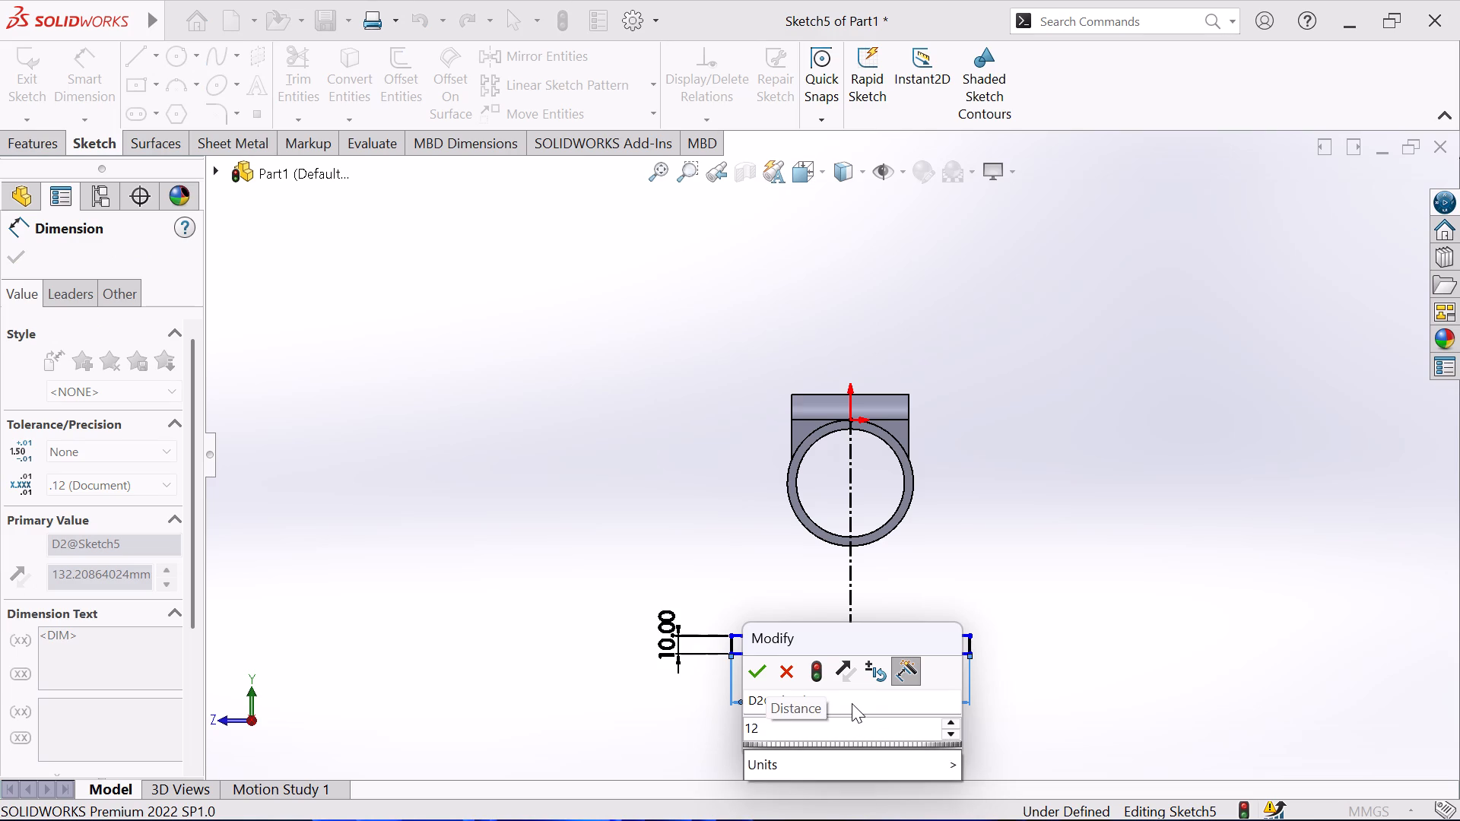
pyautogui.press('0')
pyautogui.press('Return')
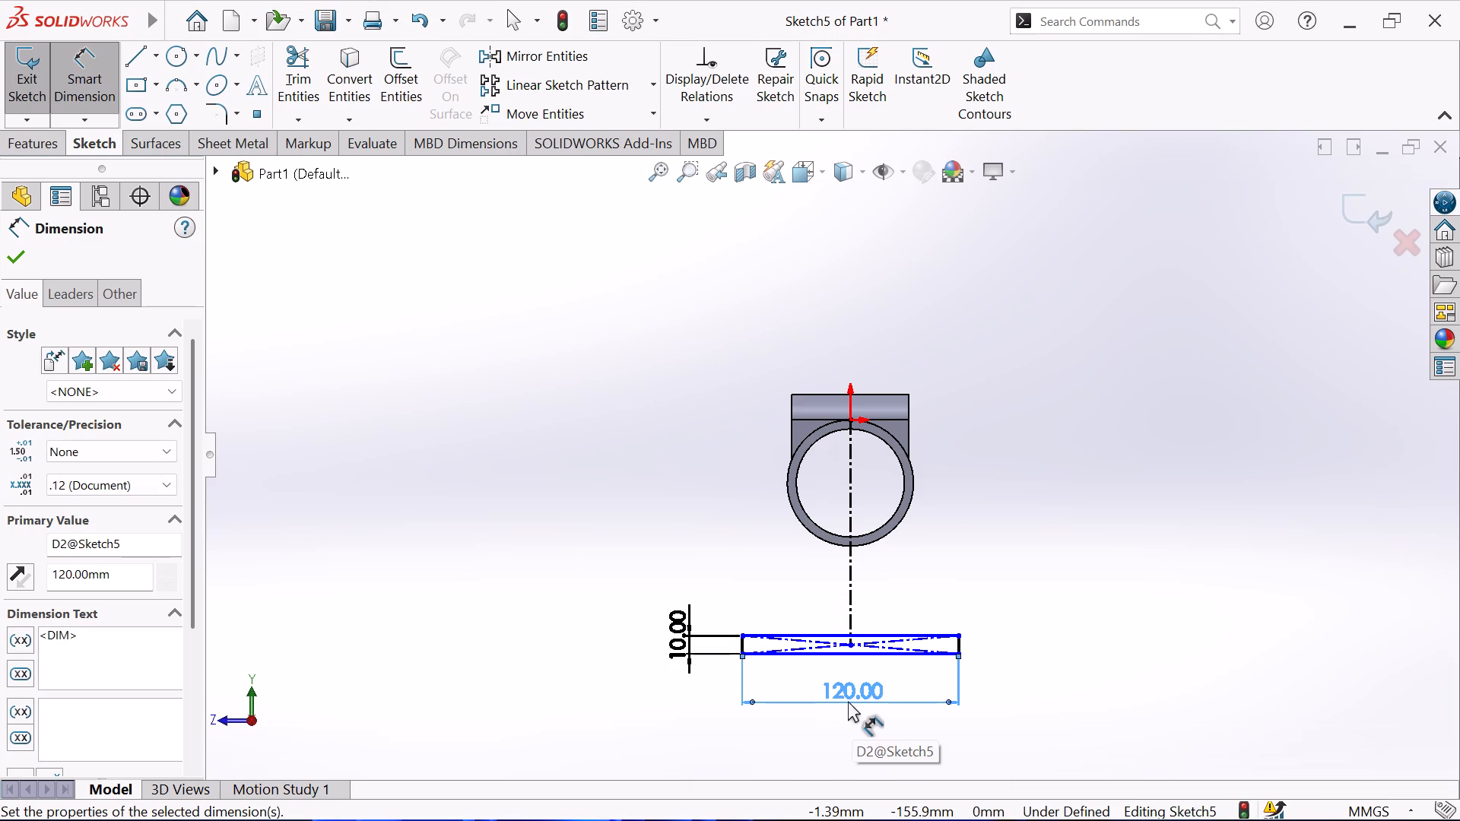
# Dimension the vertical distance from the ring's centre to the rectangle's upper corner as 95 mm.
pyautogui.click(744, 634)
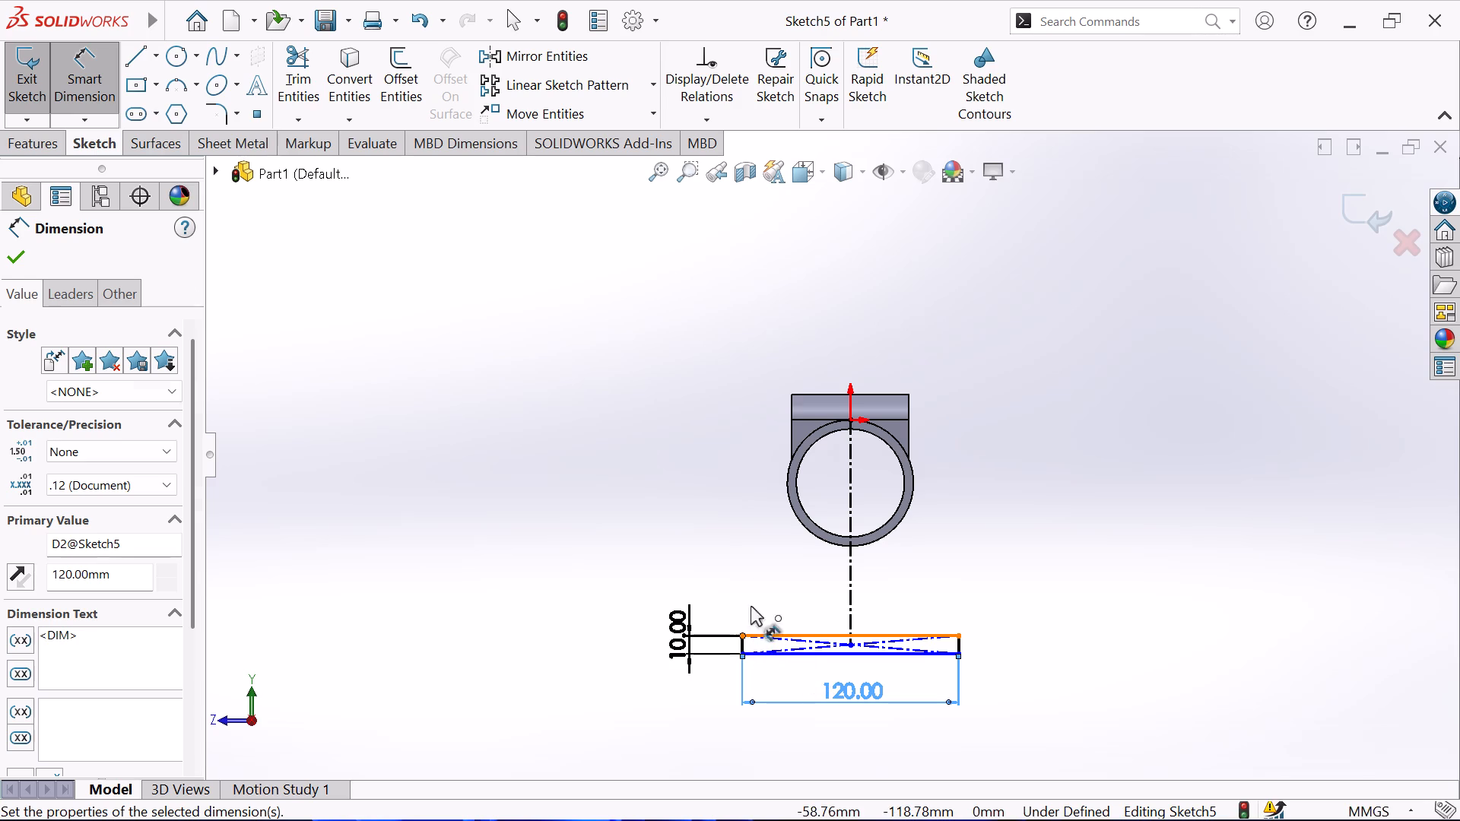
pyautogui.click(798, 480)
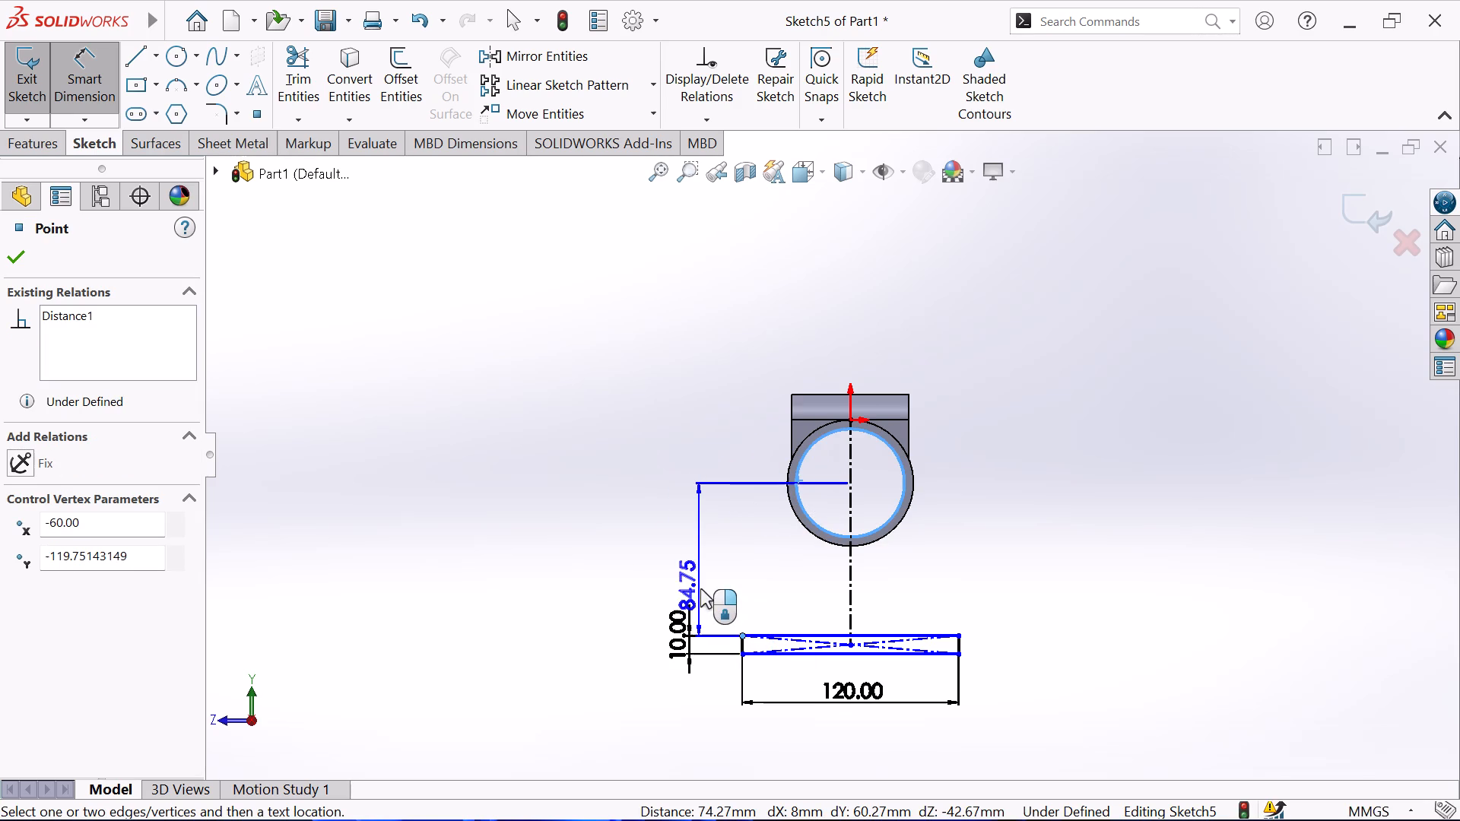
pyautogui.click(700, 560)
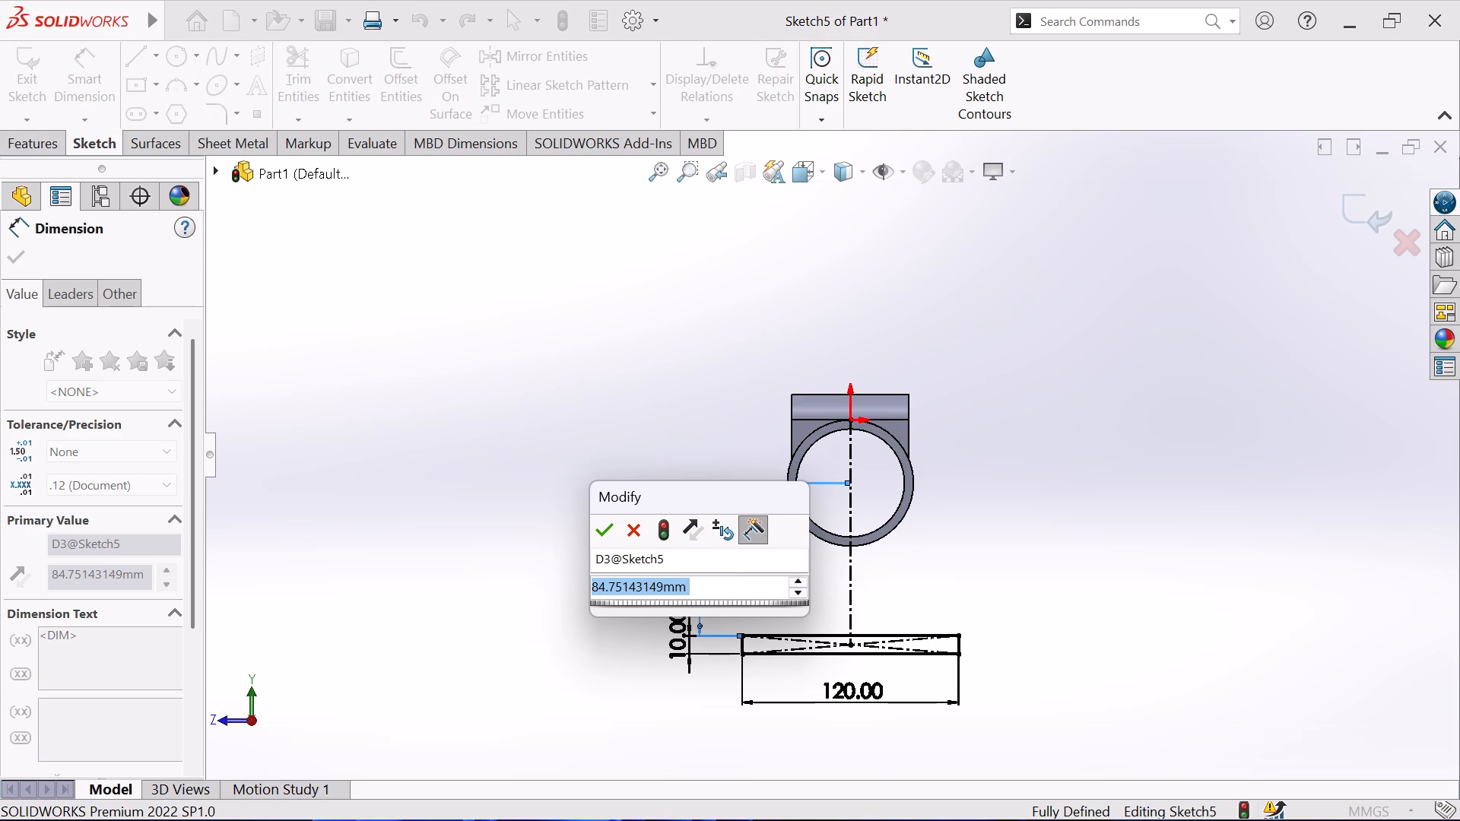
pyautogui.press('9')
pyautogui.press('5')
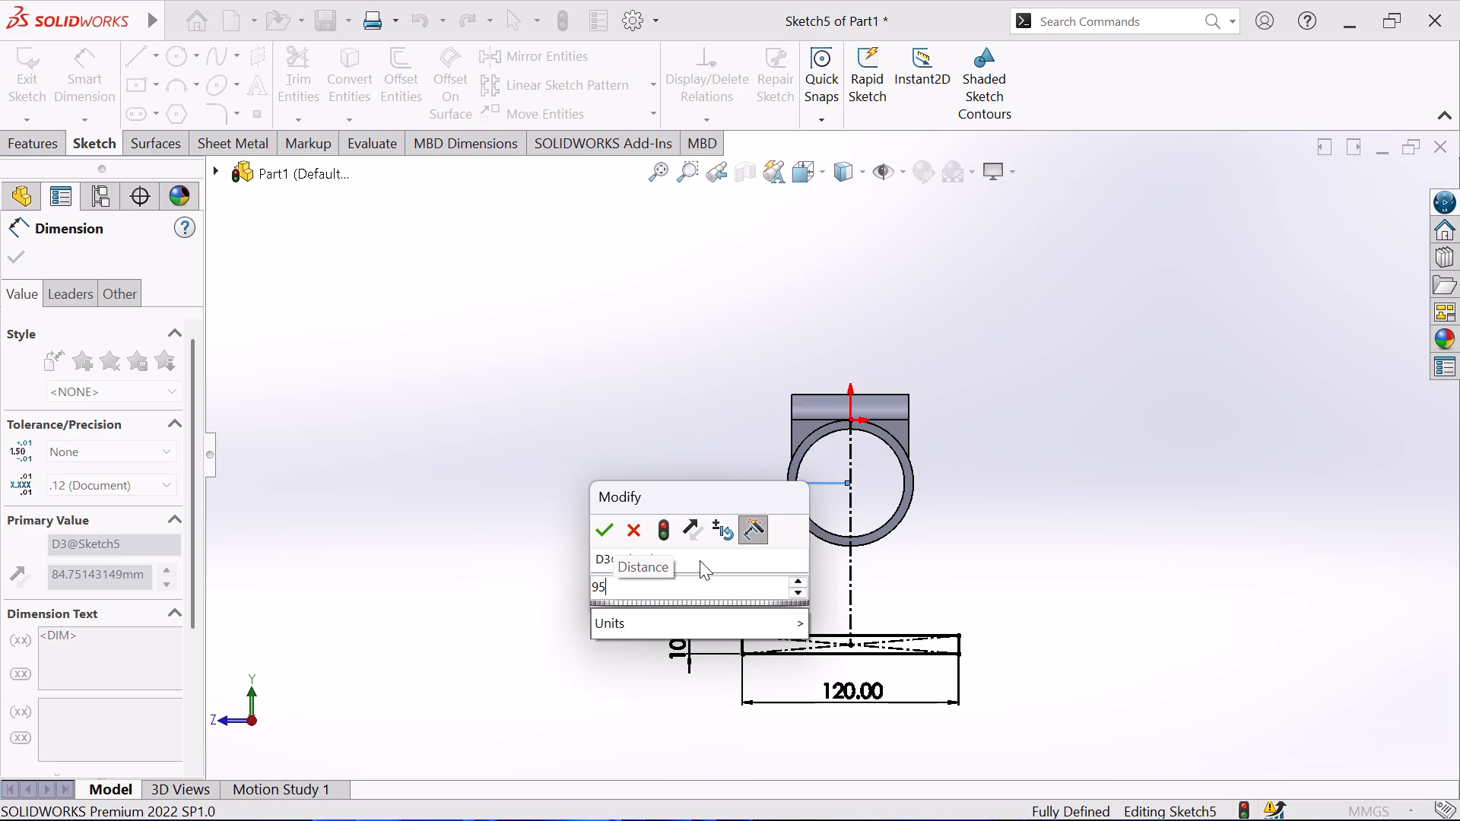
pyautogui.press('Return')
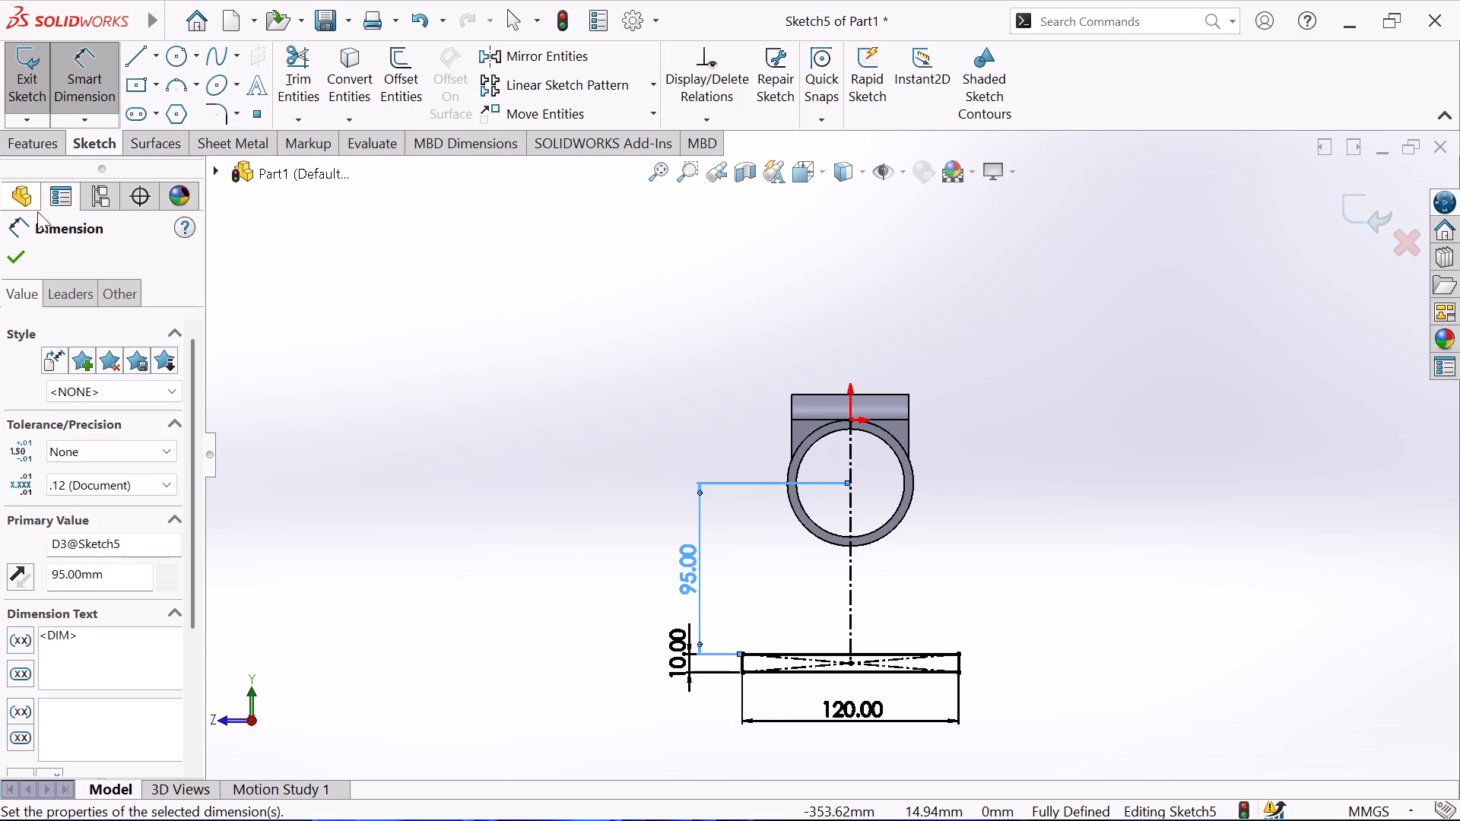
pyautogui.click(10, 268)
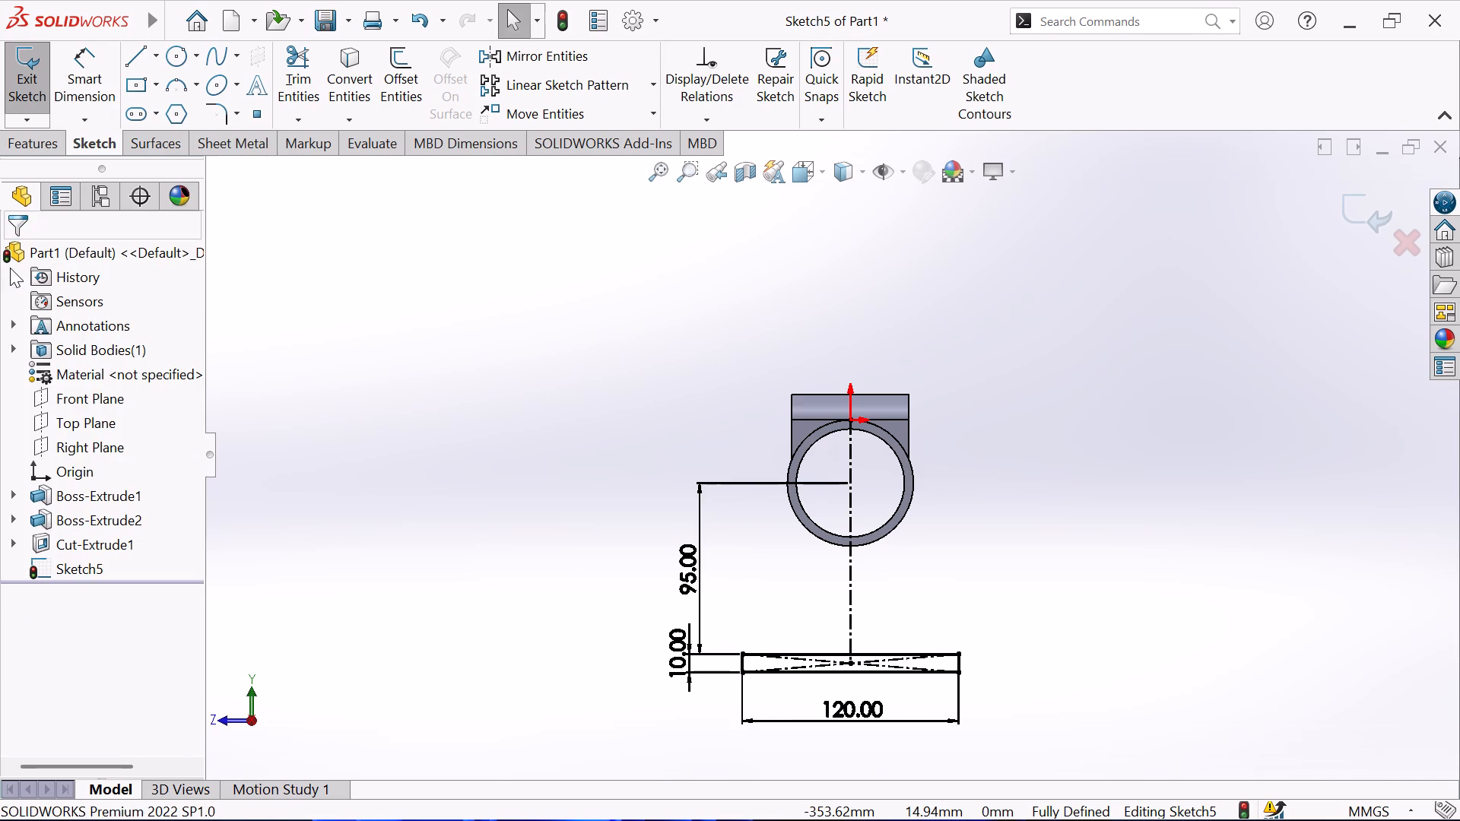
# Extrude the rectangle as a boss with a Blind depth of 42 mm, reversed to run beneath the ring, with Merge result on.
pyautogui.click(24, 144)
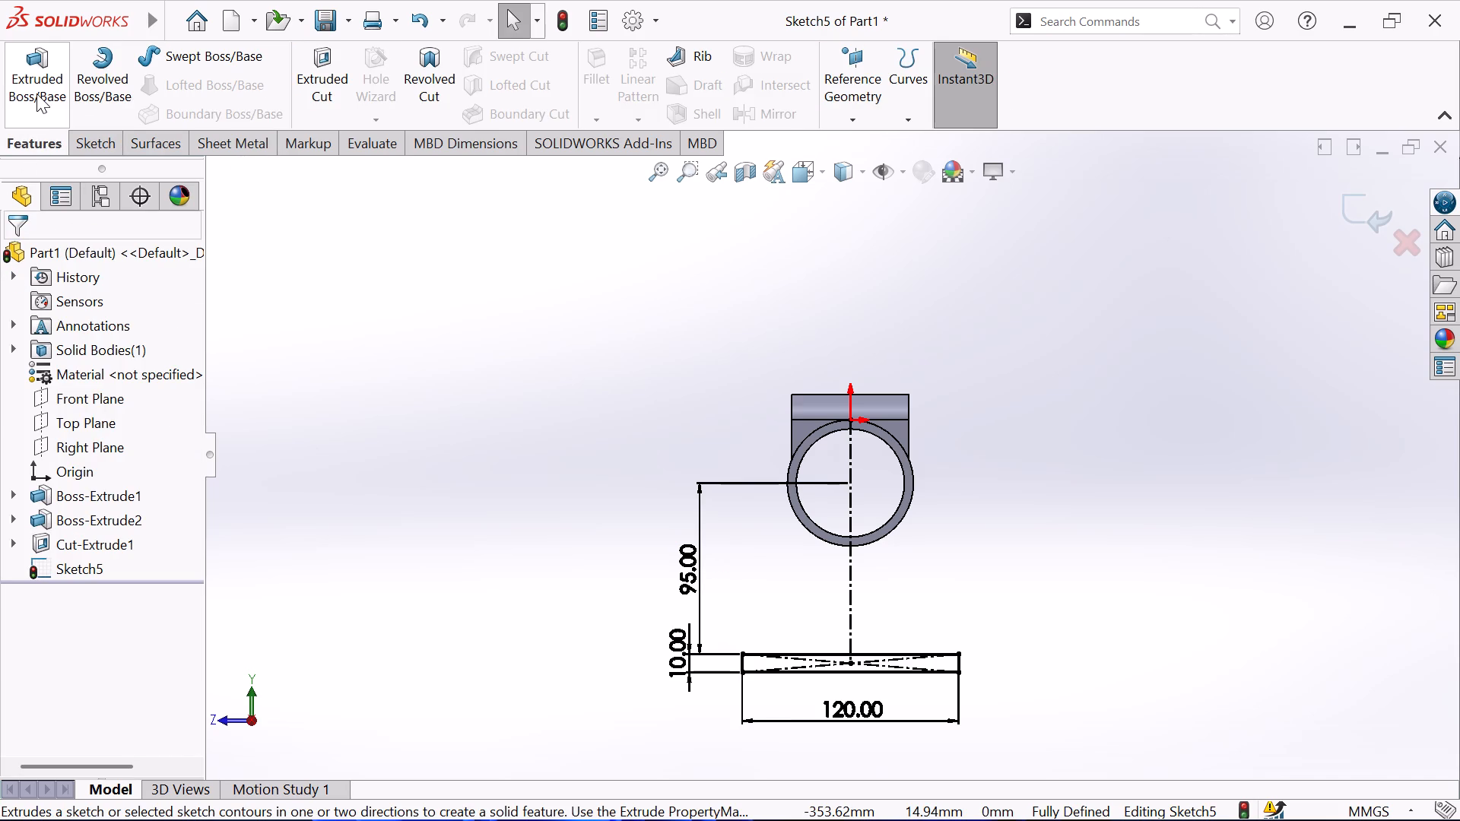
pyautogui.click(36, 94)
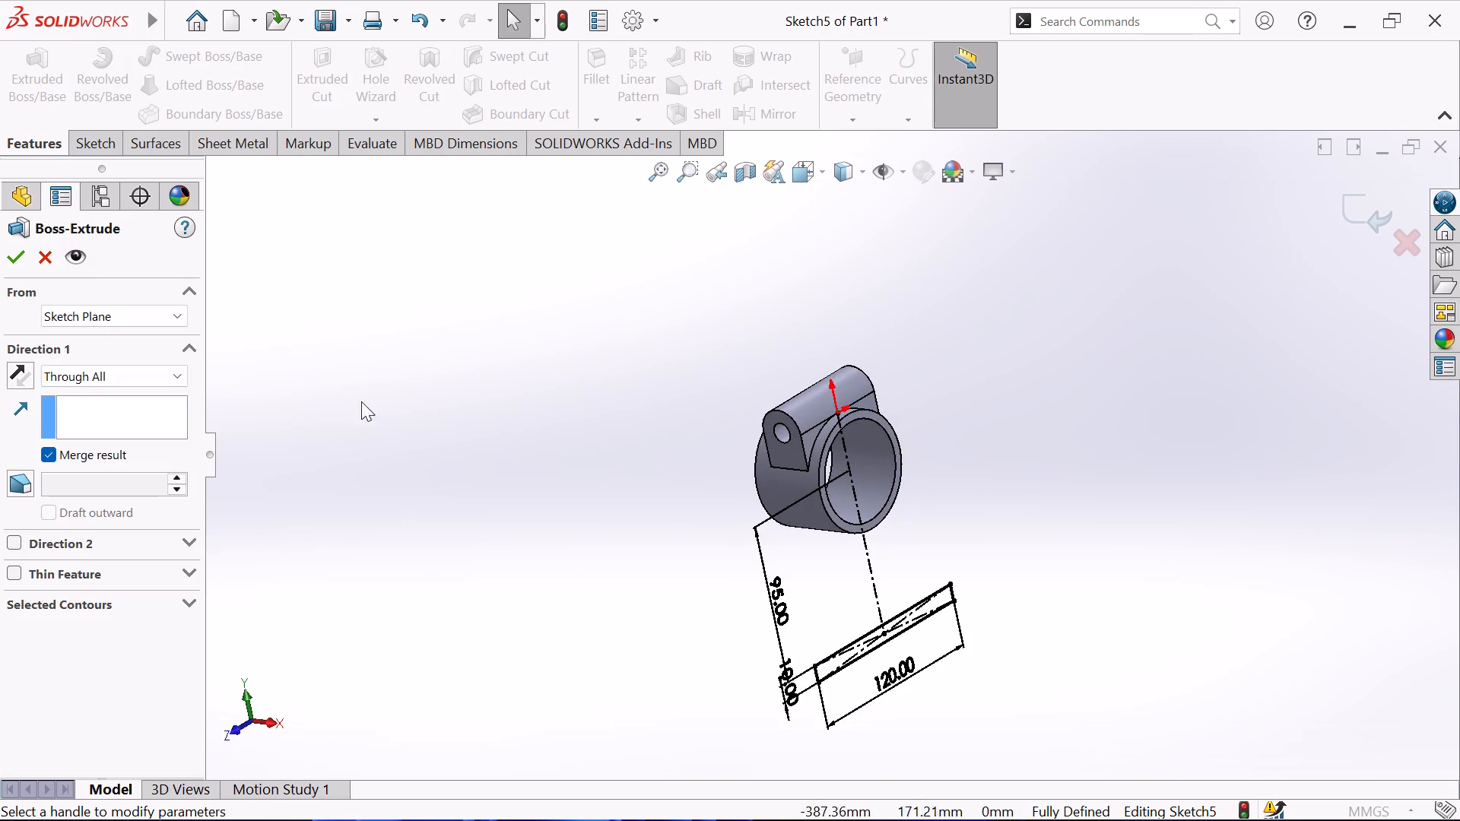
pyautogui.moveTo(503, 417); pyautogui.dragTo(563, 426, button='middle')
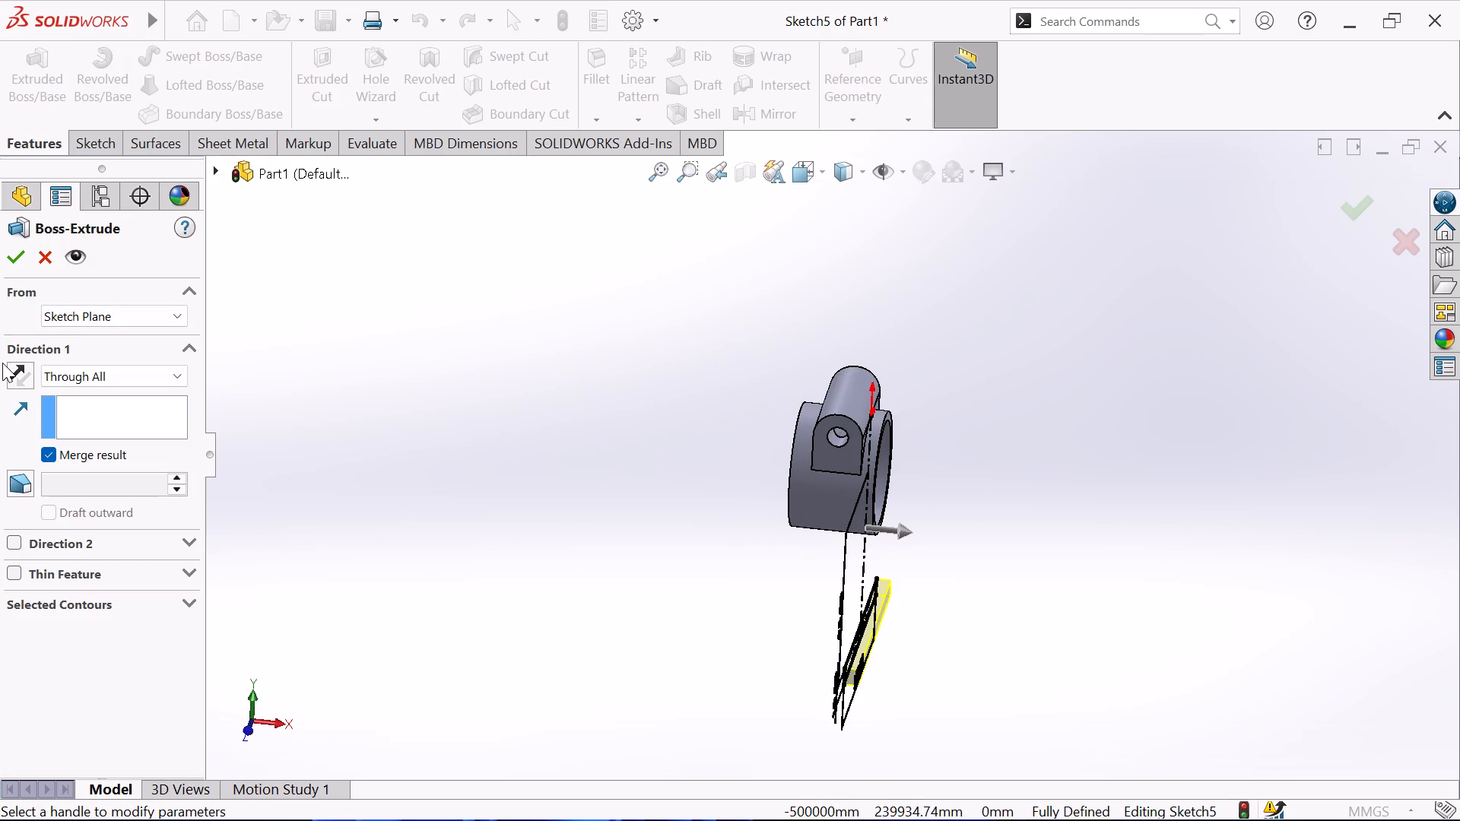
pyautogui.click(26, 378)
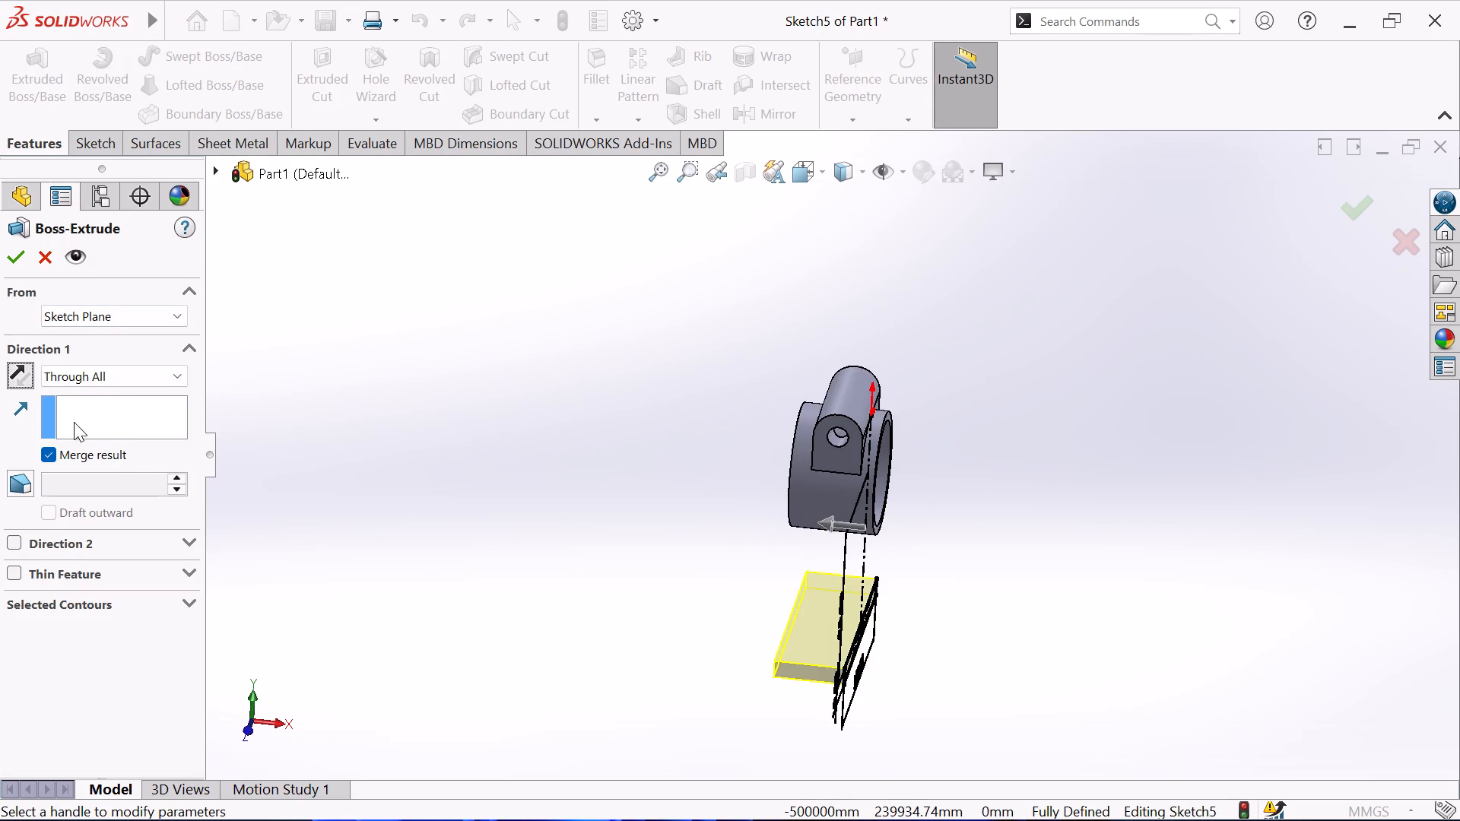
pyautogui.click(115, 387)
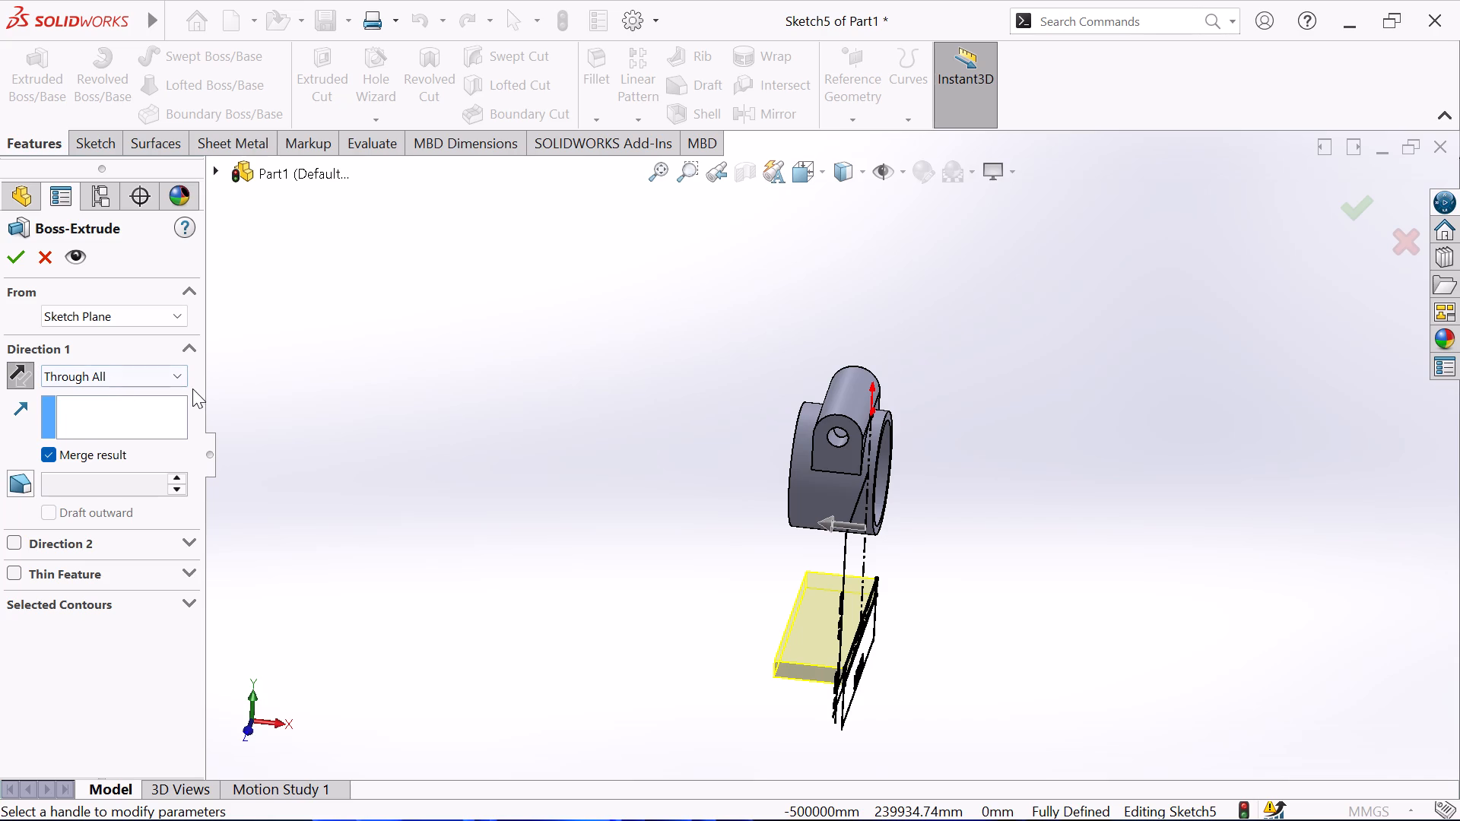
pyautogui.click(179, 378)
pyautogui.click(157, 400)
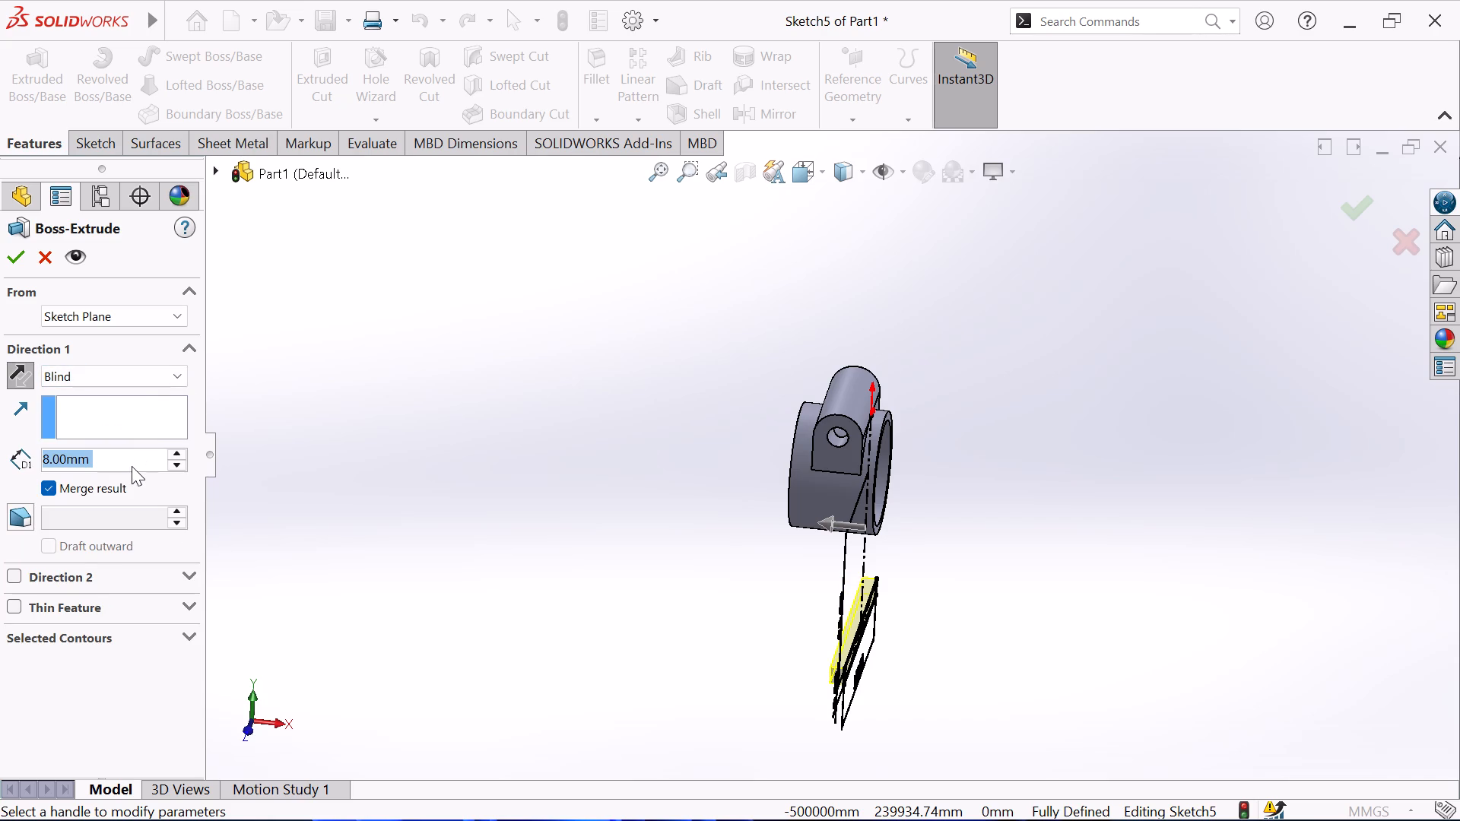
pyautogui.press('3')
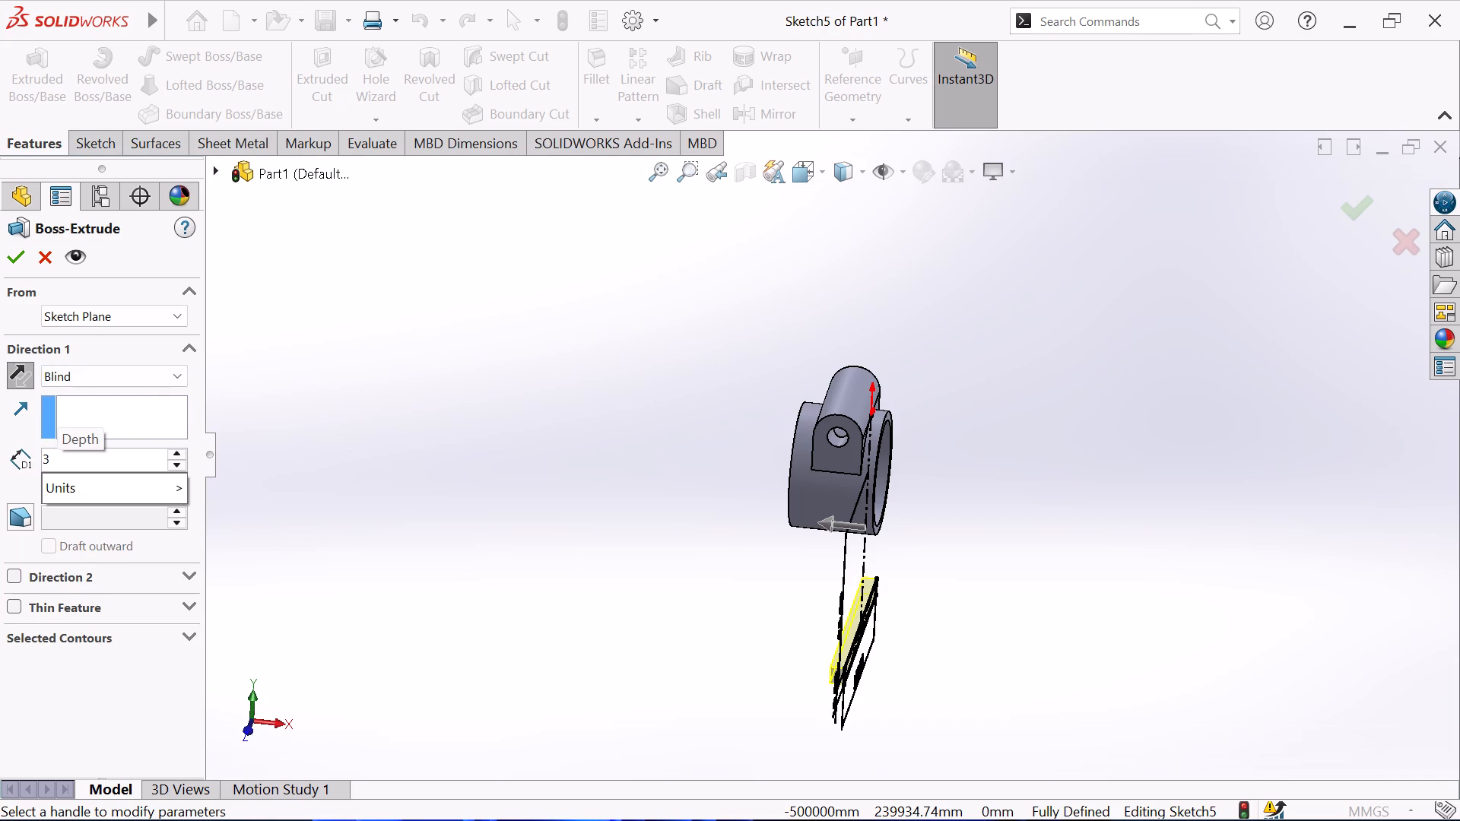
pyautogui.press('BackSpace')
pyautogui.write('42')
pyautogui.press('Return')
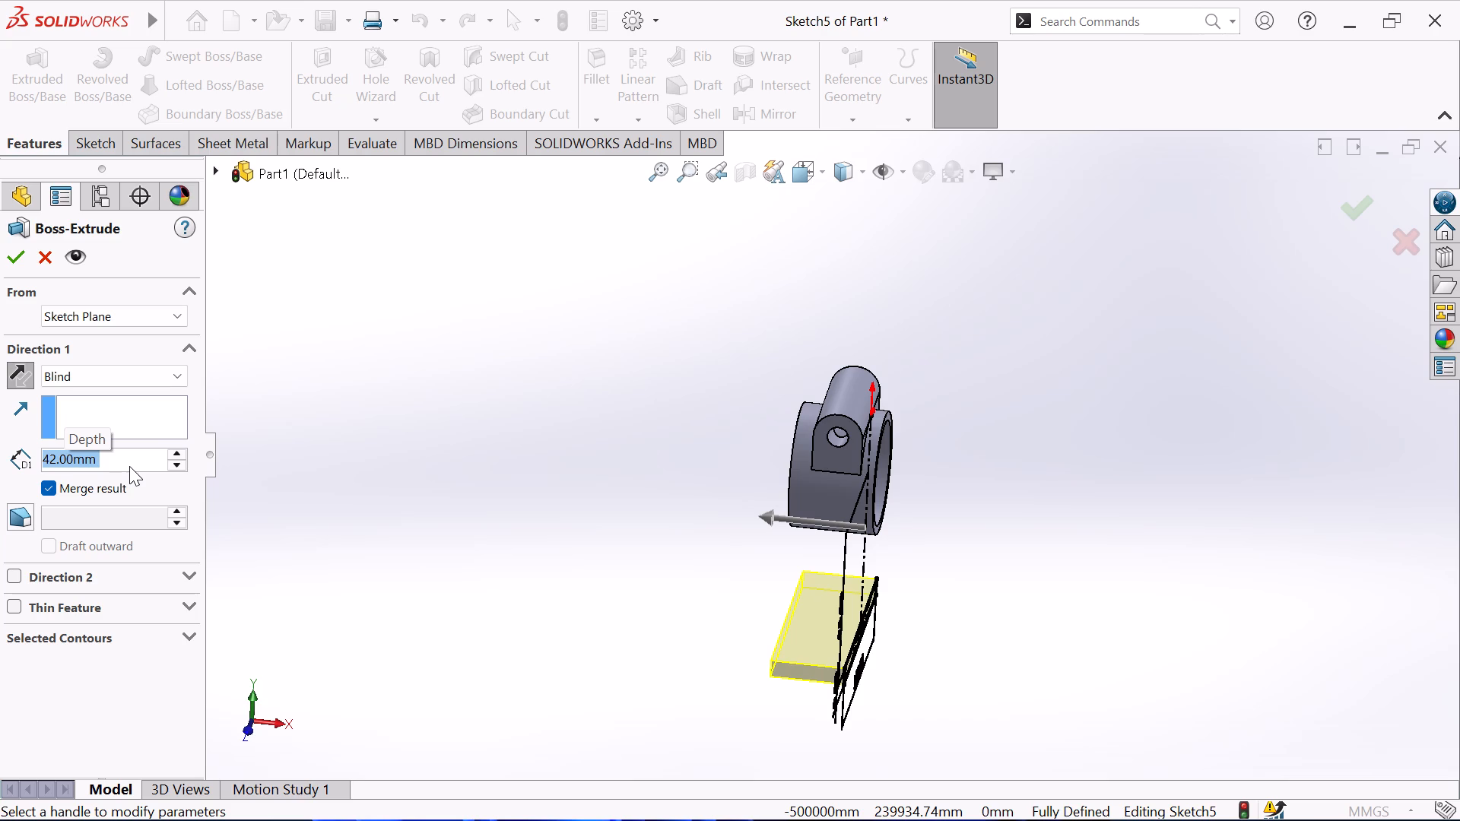
pyautogui.press('Return')
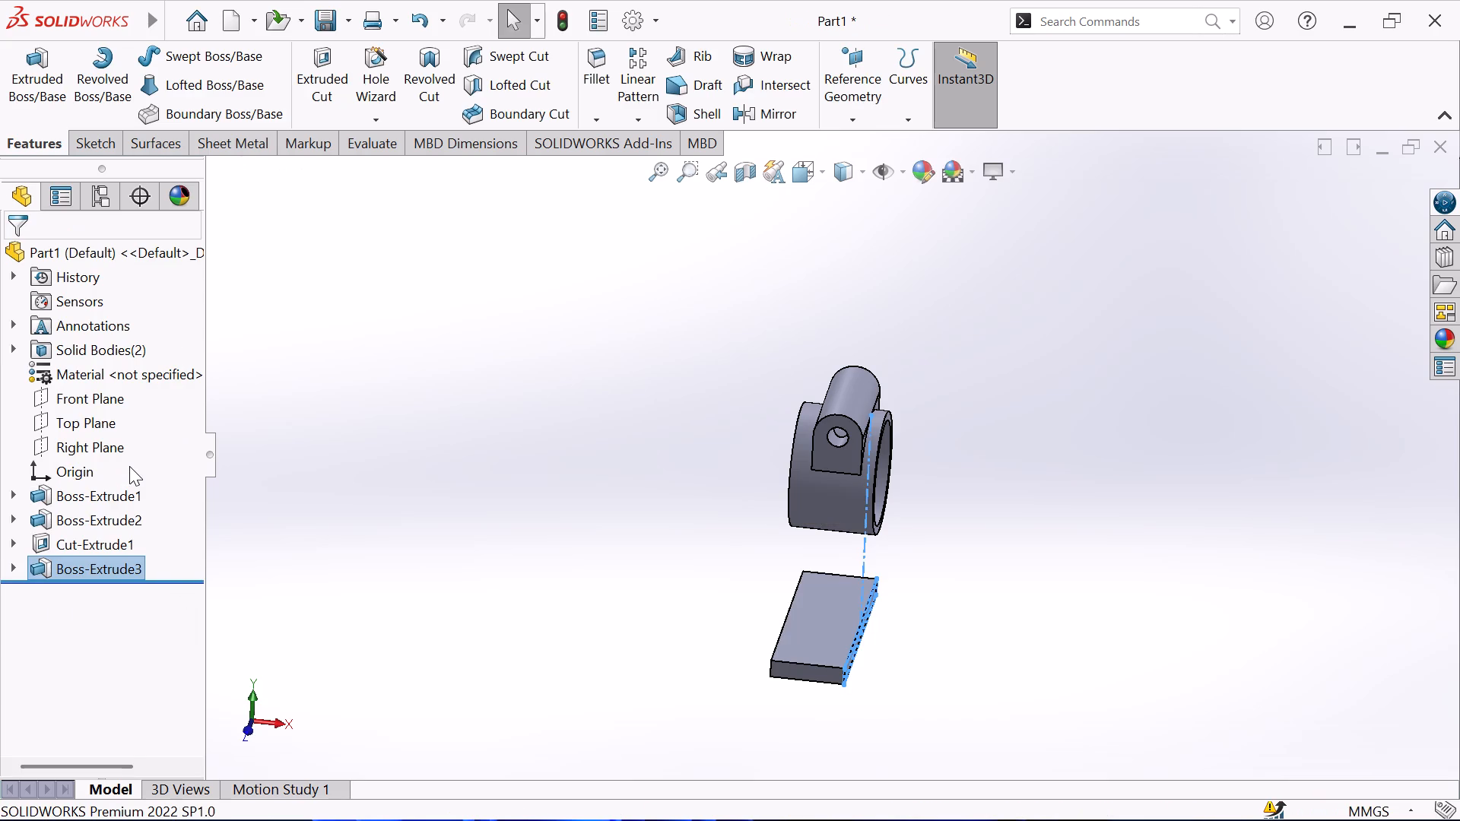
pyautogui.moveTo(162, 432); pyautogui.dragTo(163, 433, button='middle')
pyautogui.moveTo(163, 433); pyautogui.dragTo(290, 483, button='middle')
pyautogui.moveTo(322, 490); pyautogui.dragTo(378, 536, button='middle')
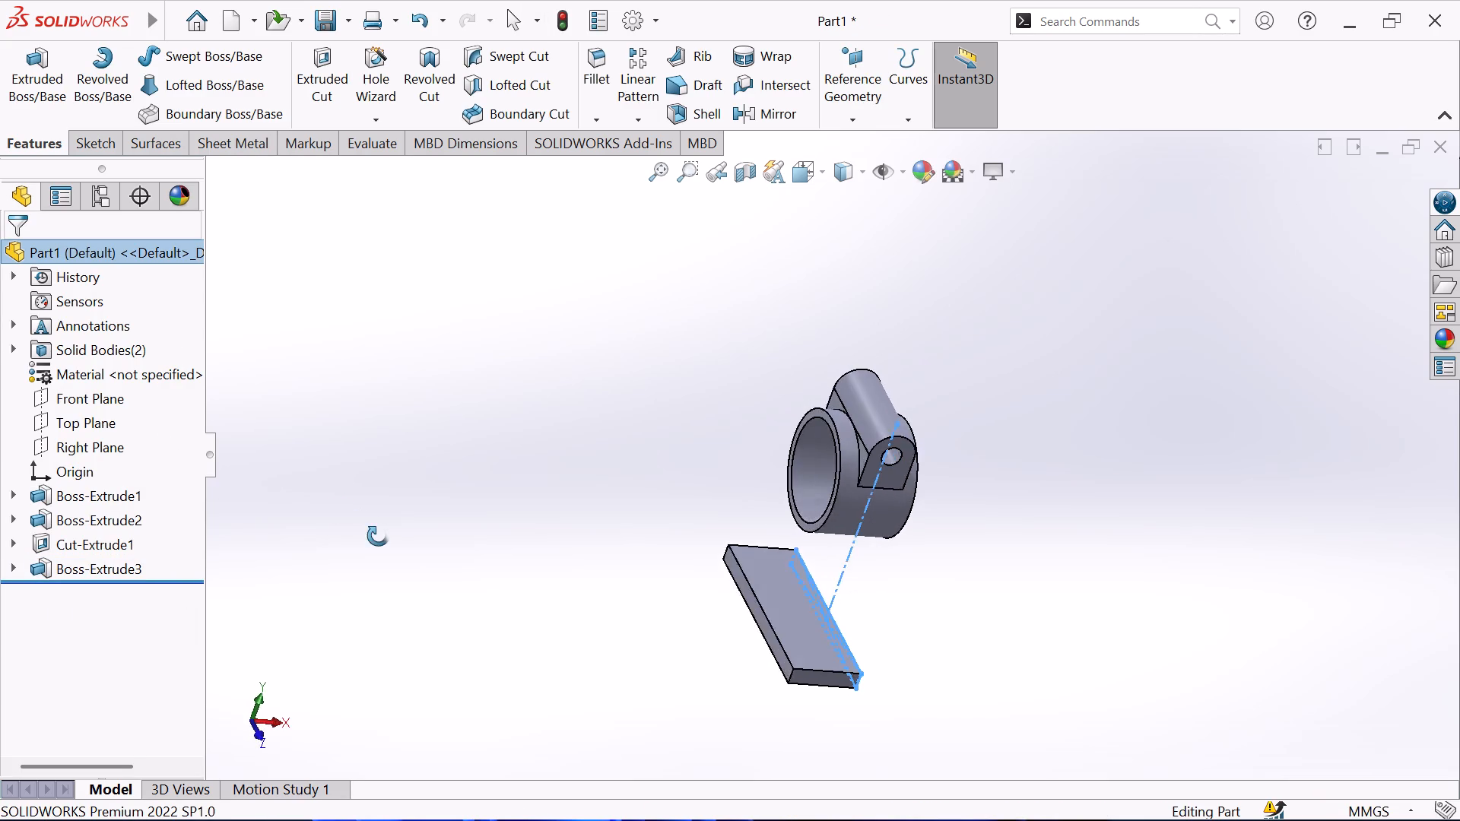
# On the block's side face beside the ring, sketch a vertical line about 82 mm long from the ring's outer edge to the base's top edge.
pyautogui.moveTo(378, 536); pyautogui.dragTo(413, 559, button='middle')
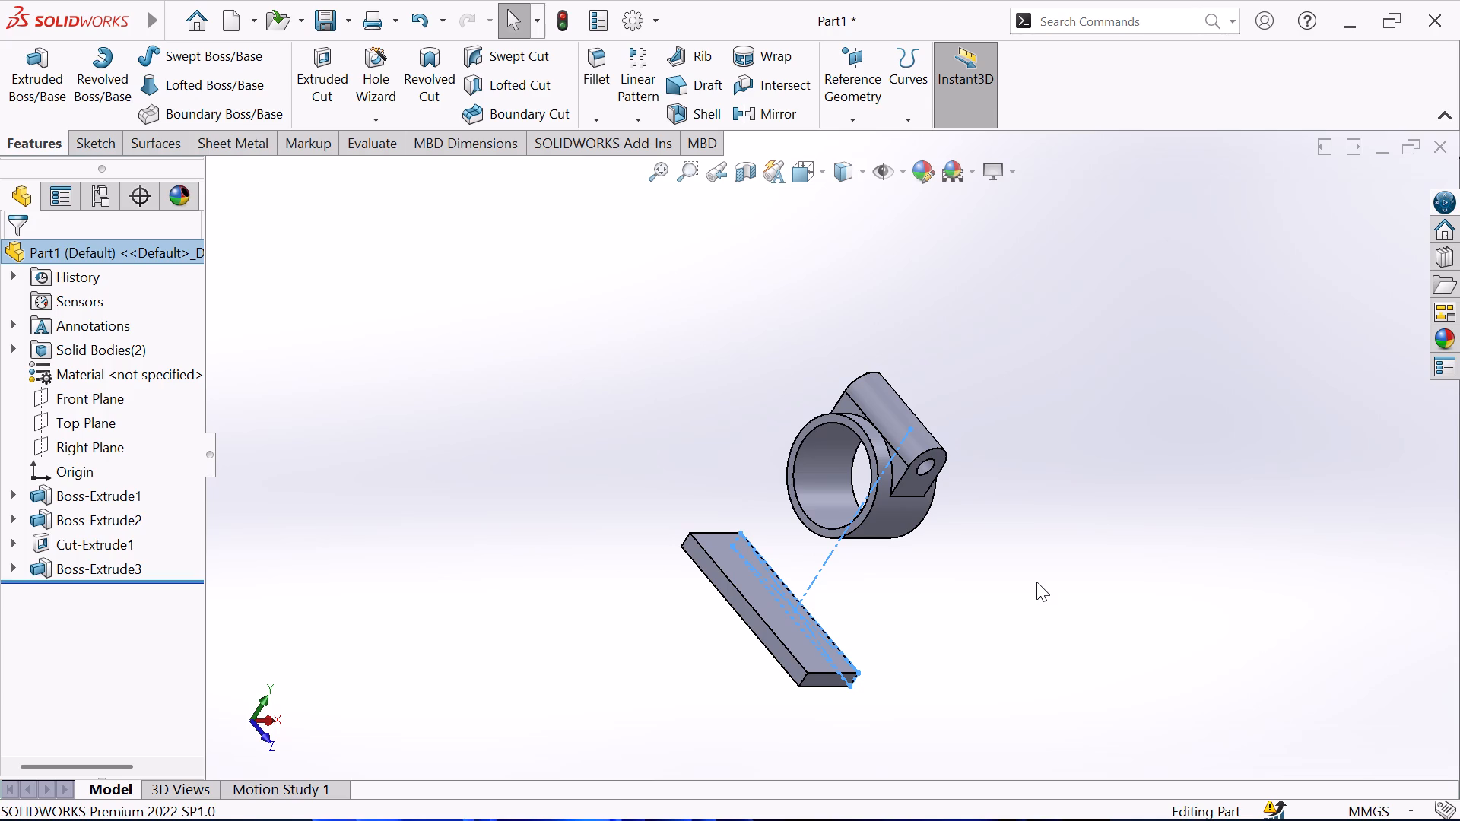
pyautogui.moveTo(1034, 582); pyautogui.dragTo(903, 576, button='middle')
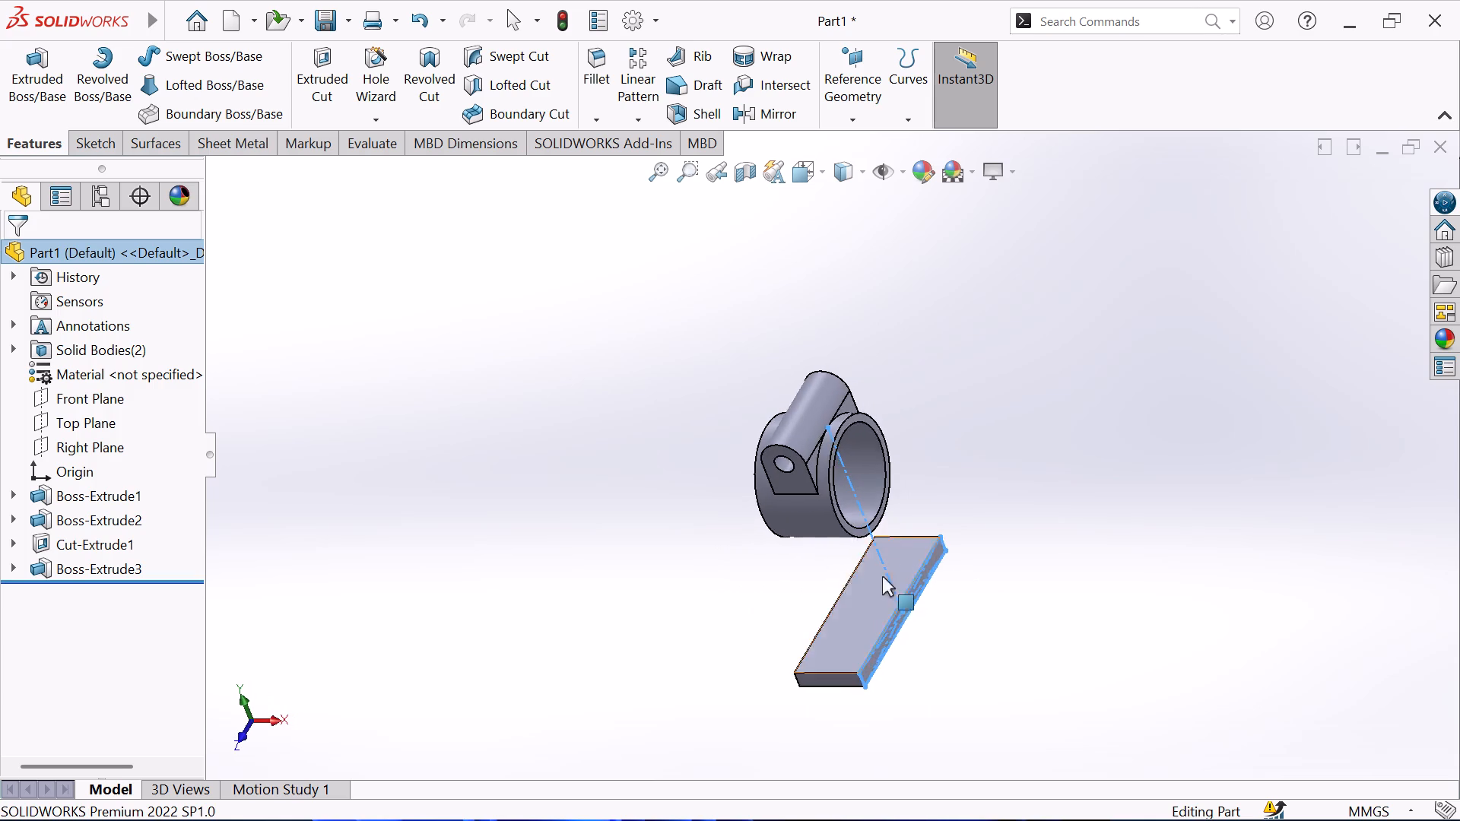
pyautogui.click(814, 464)
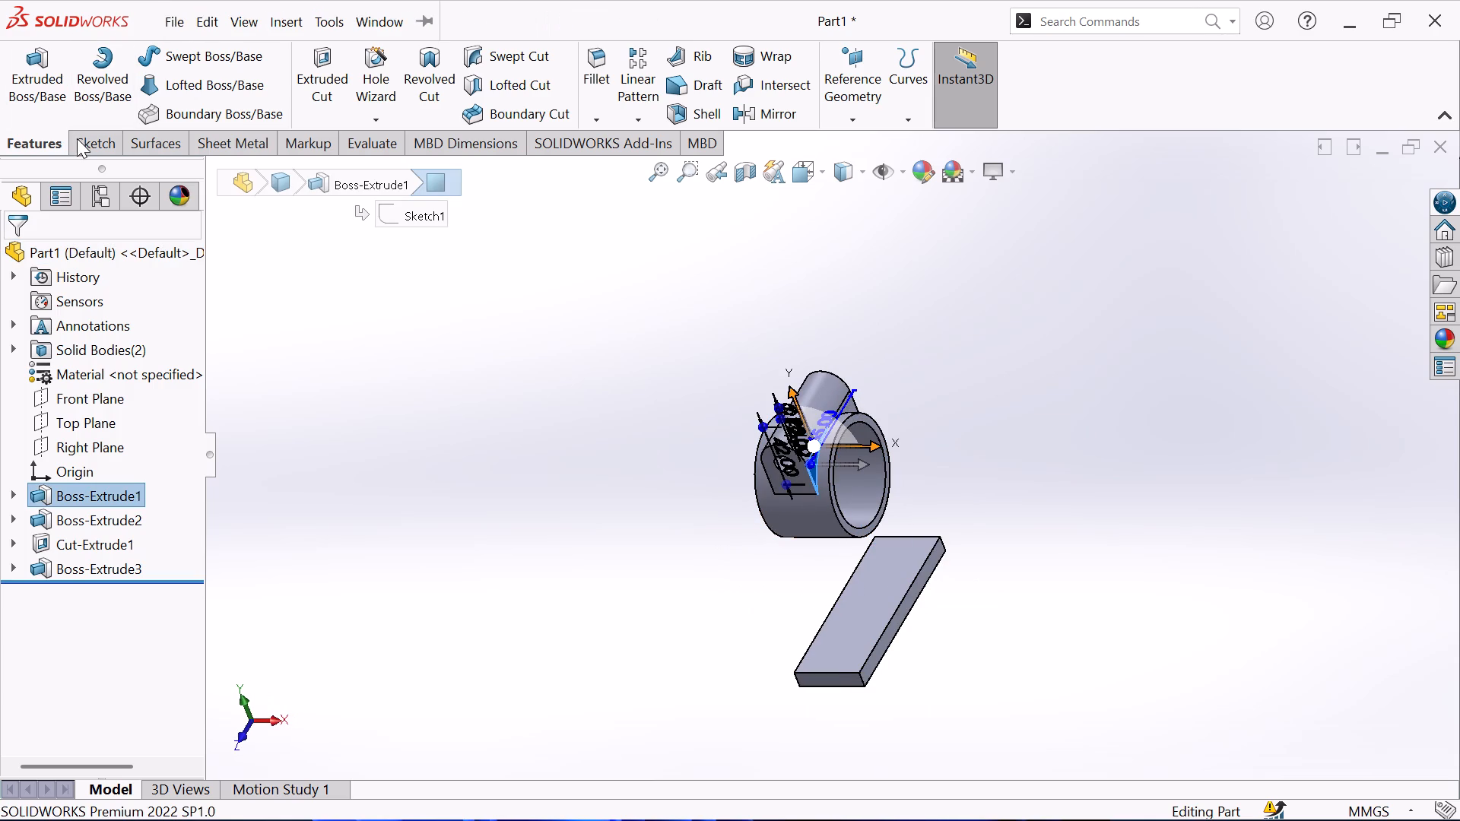
pyautogui.click(78, 138)
pyautogui.click(23, 55)
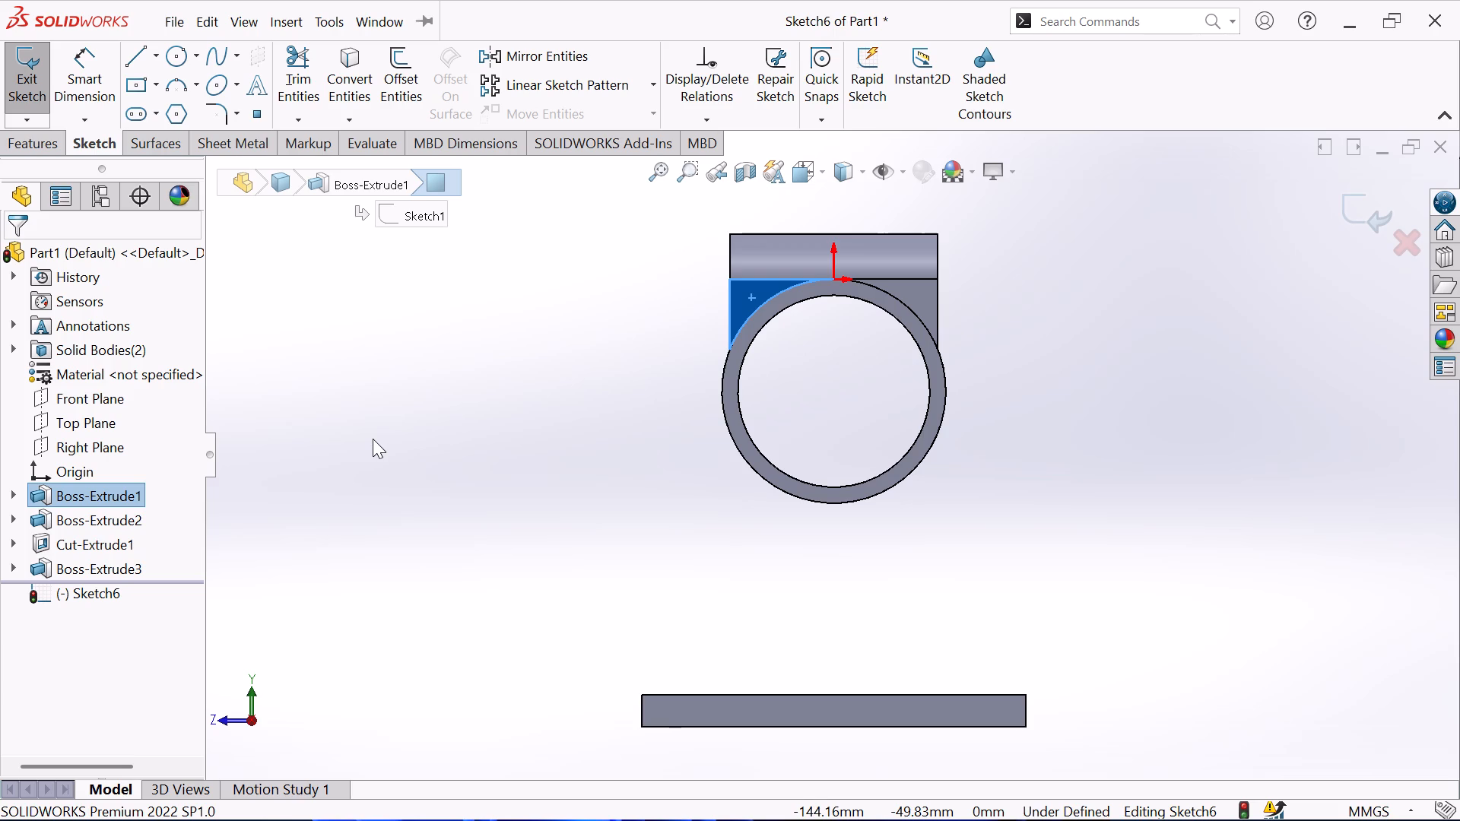
pyautogui.click(137, 59)
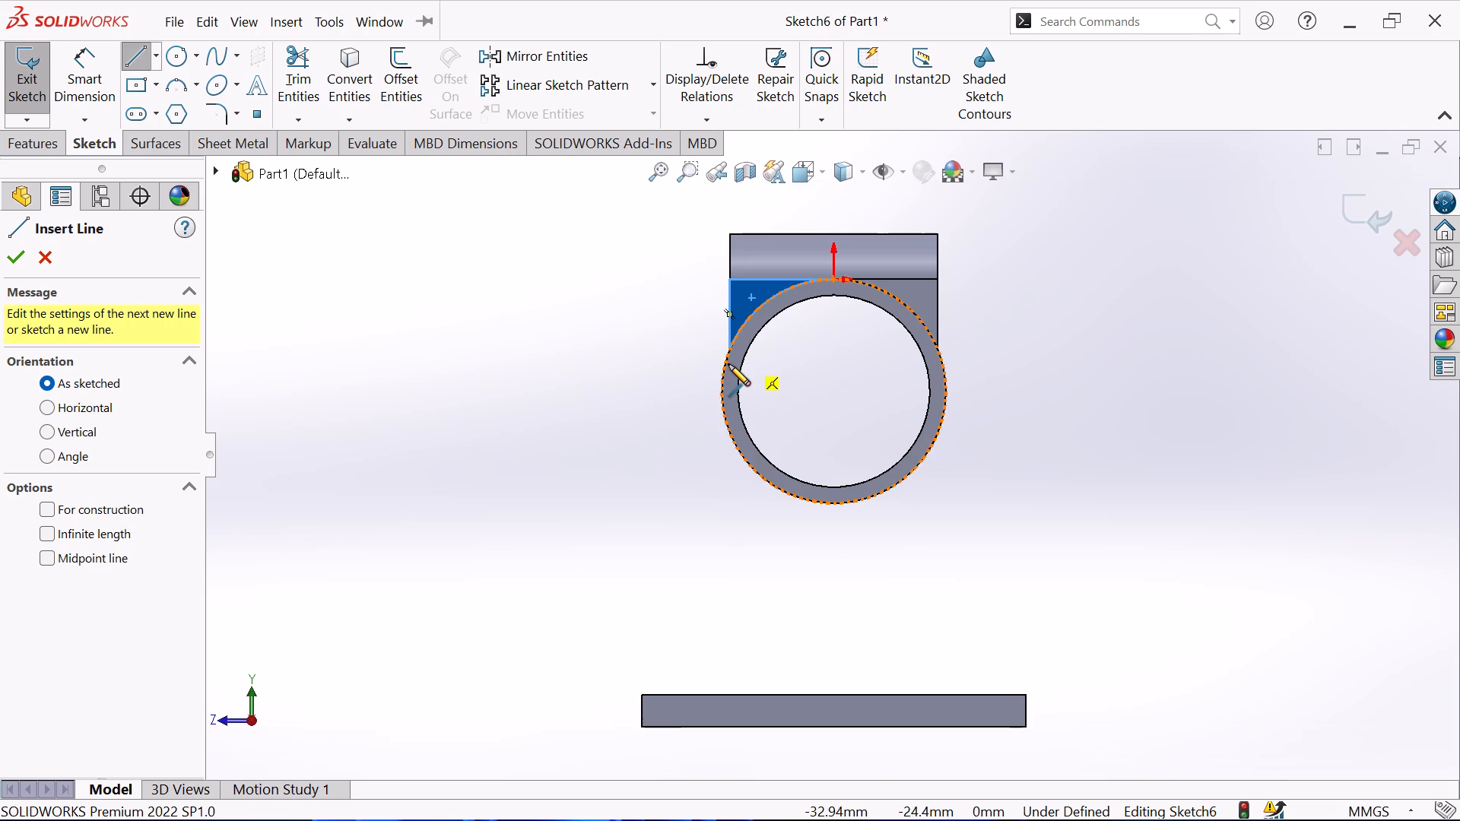
pyautogui.click(731, 434)
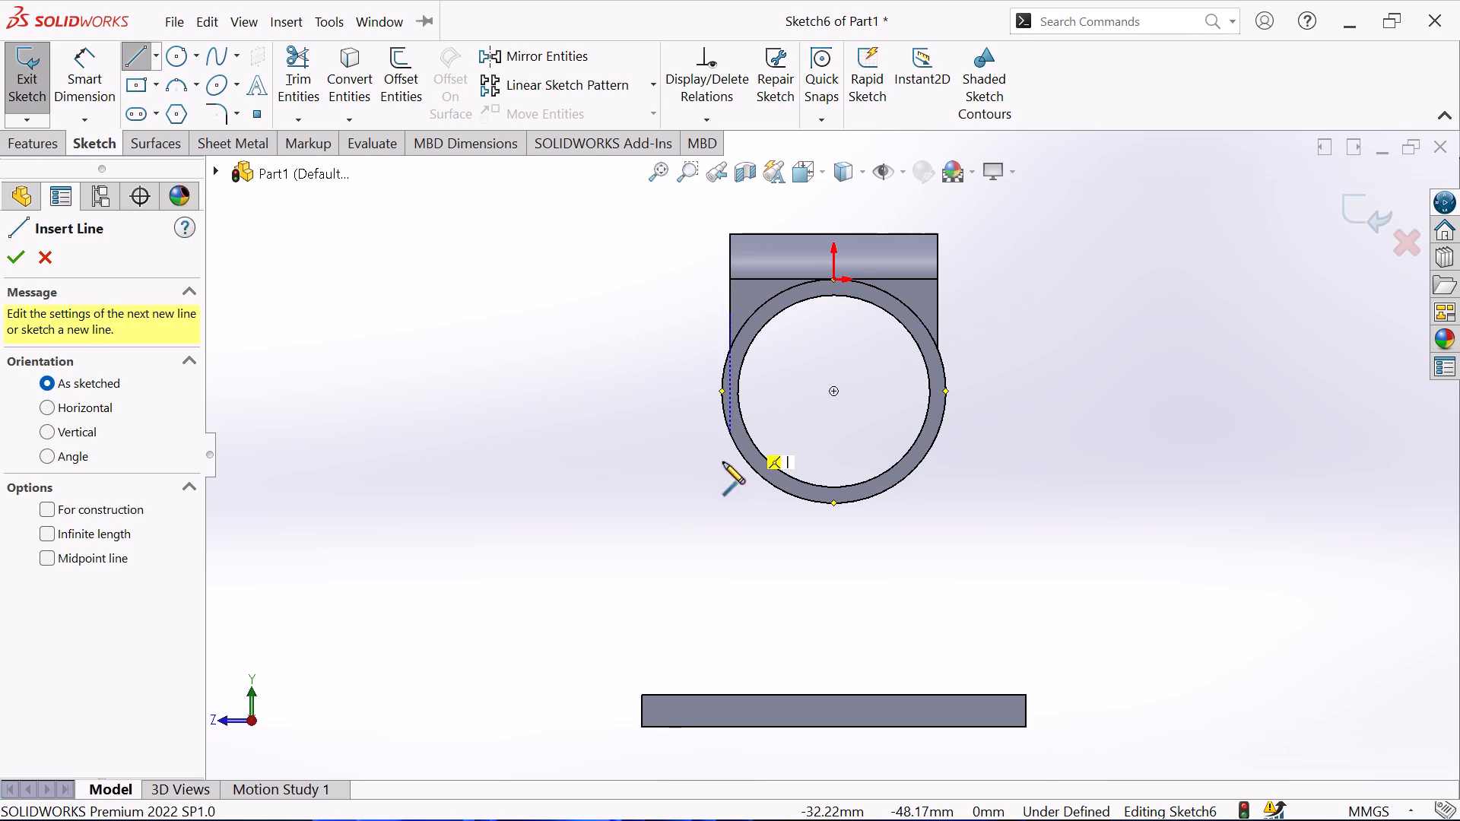
pyautogui.click(730, 694)
pyautogui.press('Escape')
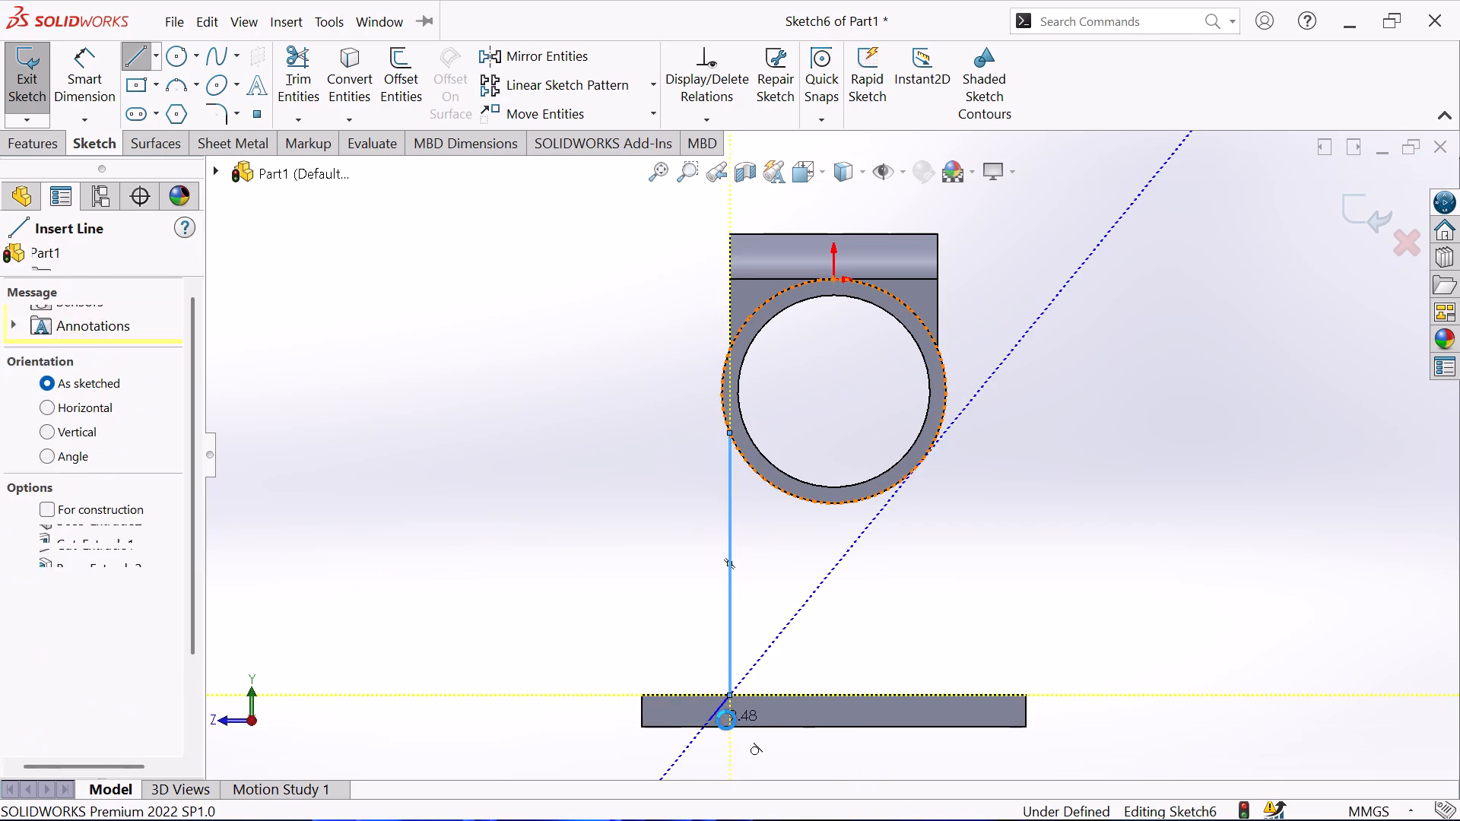
# Convert the base's top edge into a sketch line.
pyautogui.click(772, 694)
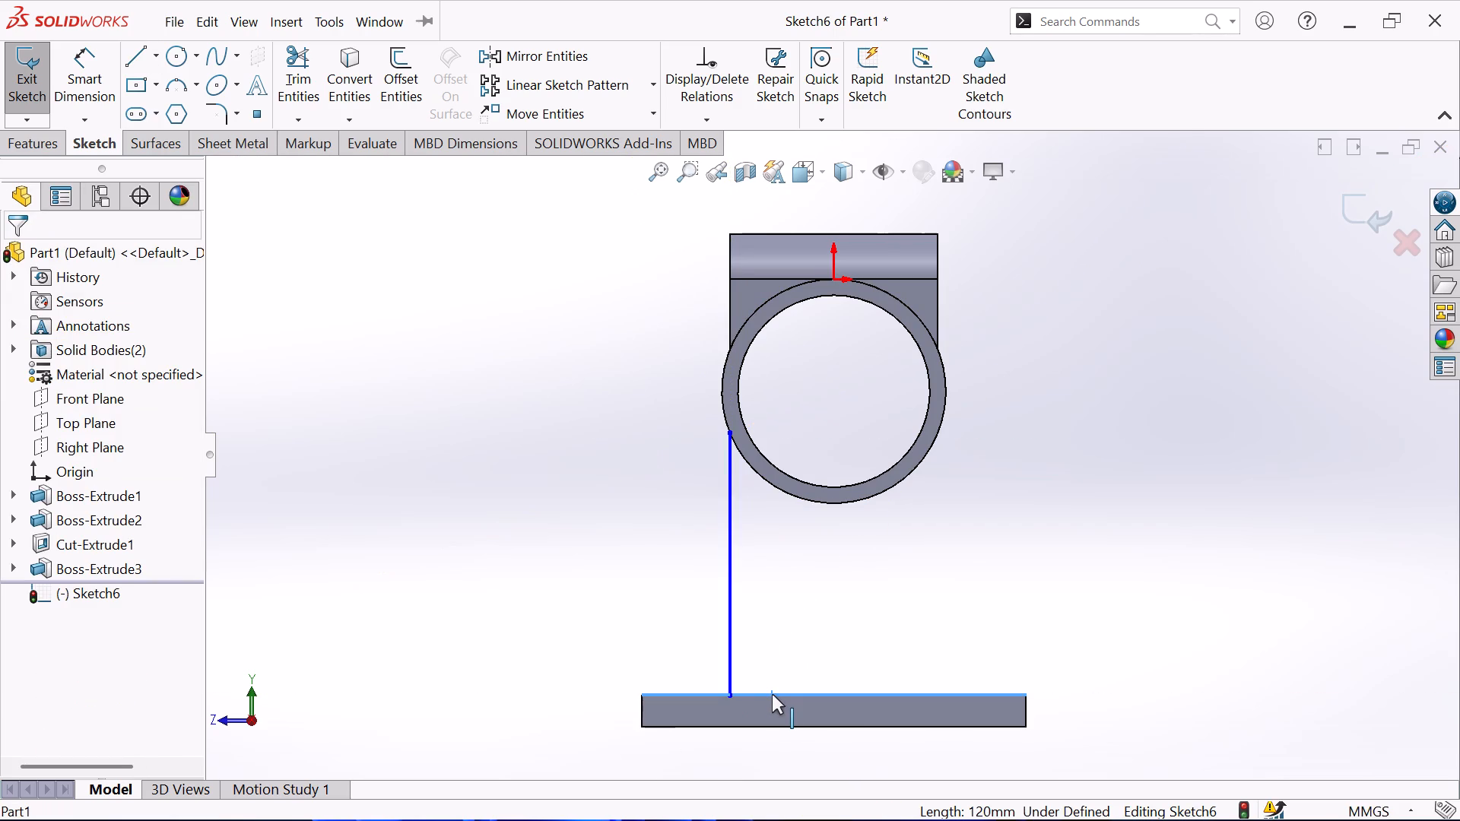
pyautogui.click(367, 89)
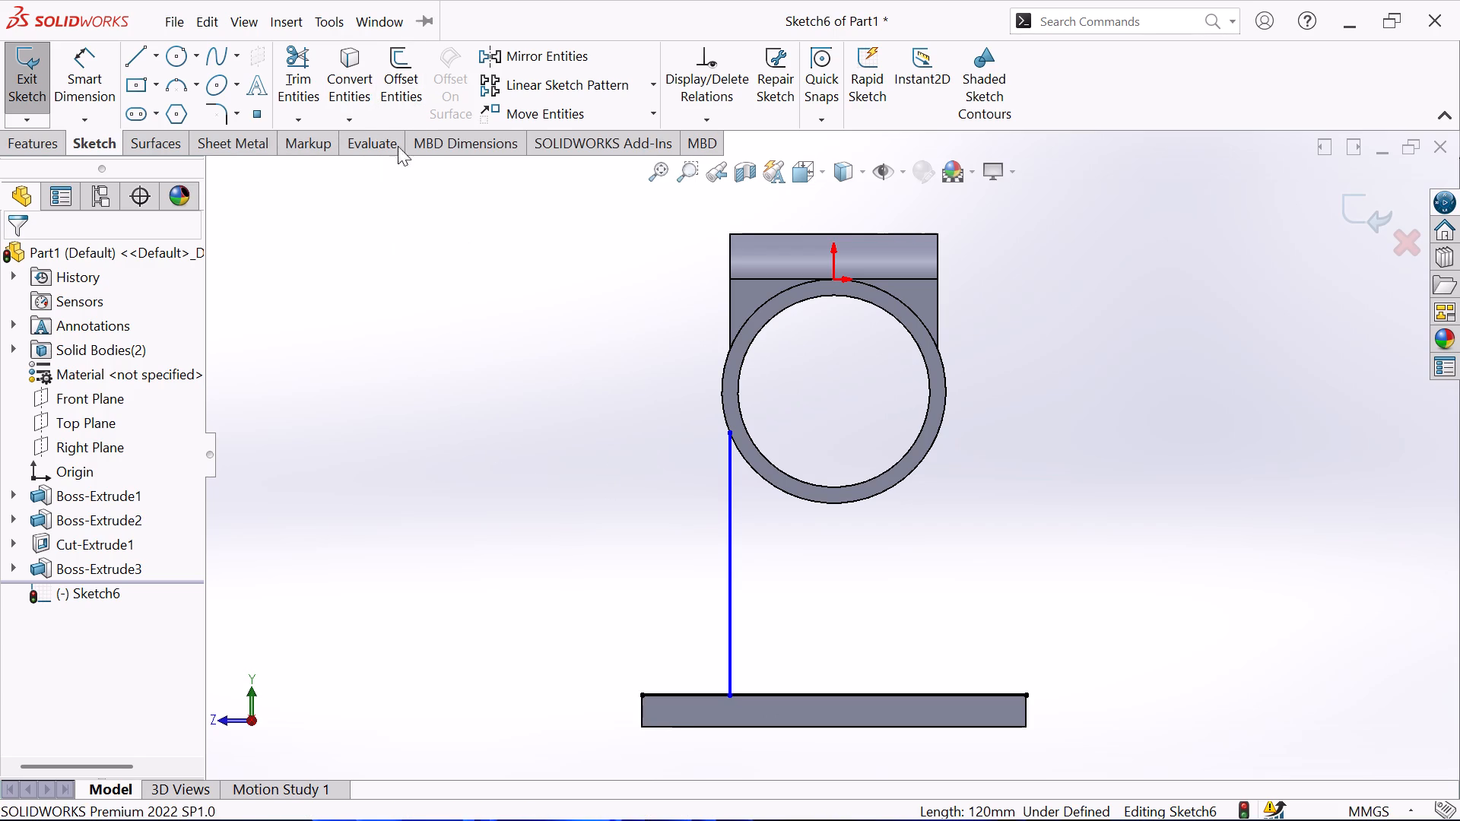
# Draw a vertical centerline about 75 mm long from the origin down through the ring's centre to just below the ring.
pyautogui.click(155, 54)
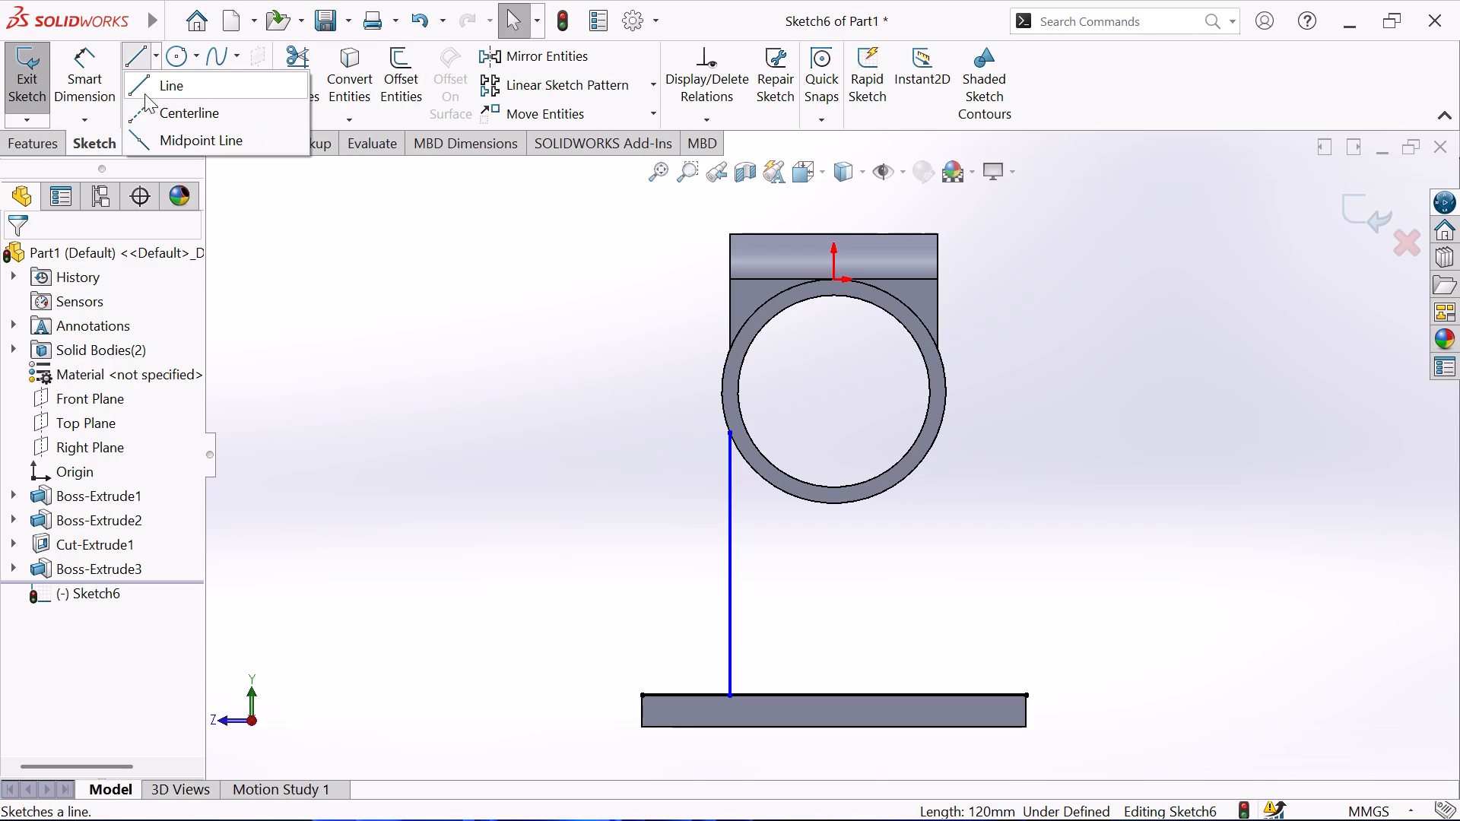
pyautogui.click(144, 109)
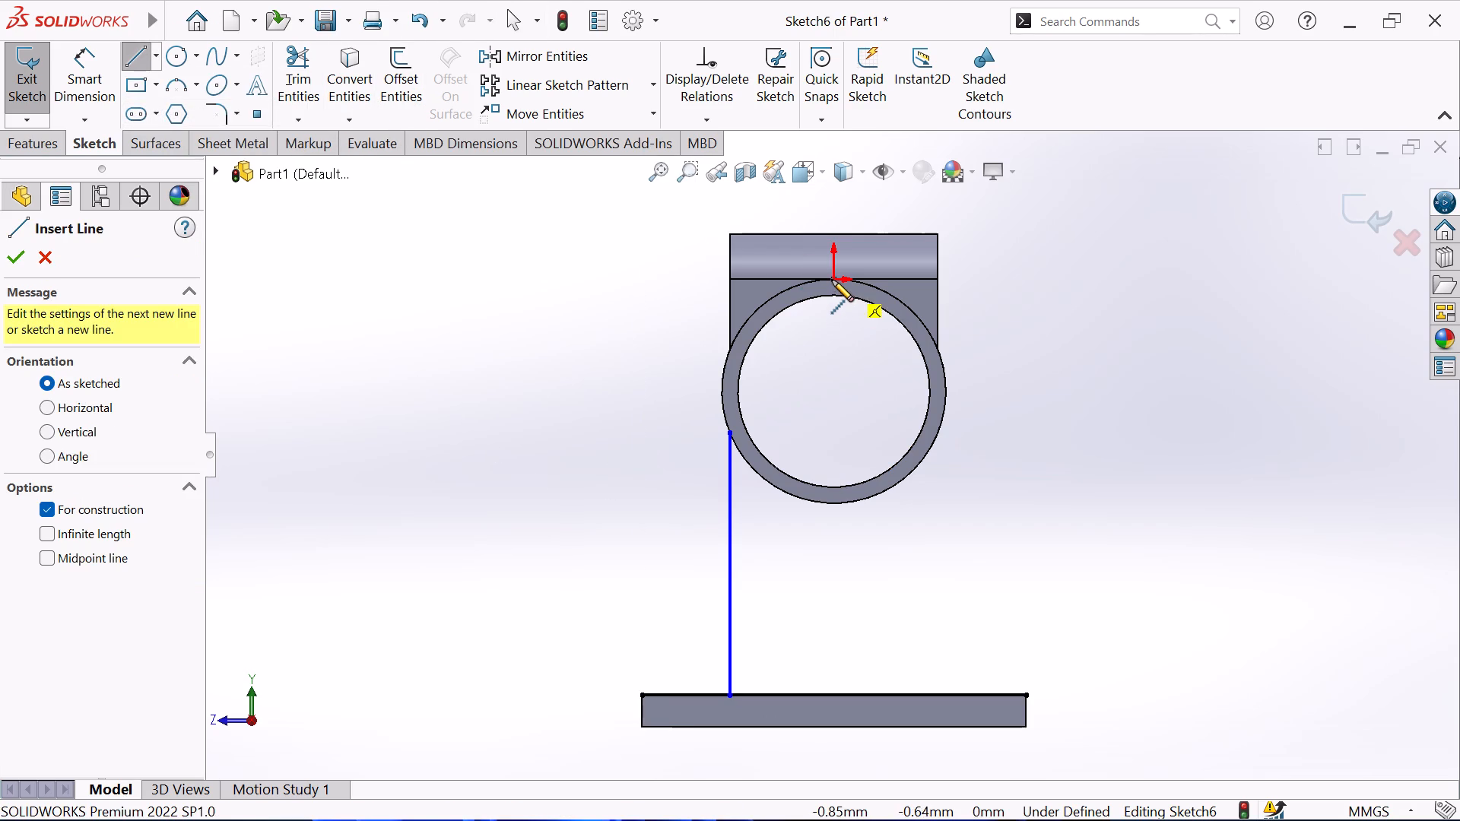
pyautogui.click(833, 277)
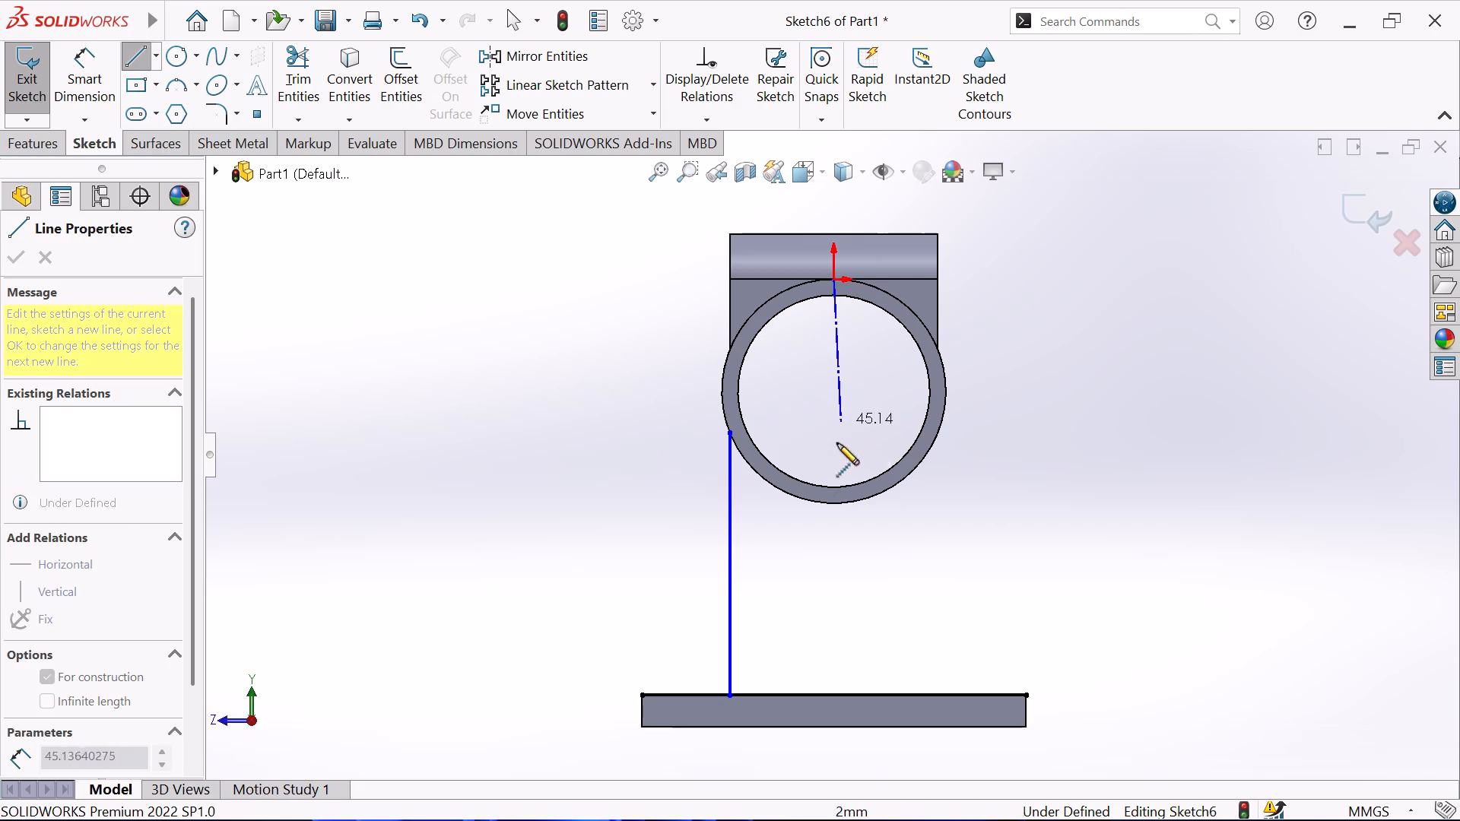
pyautogui.click(831, 520)
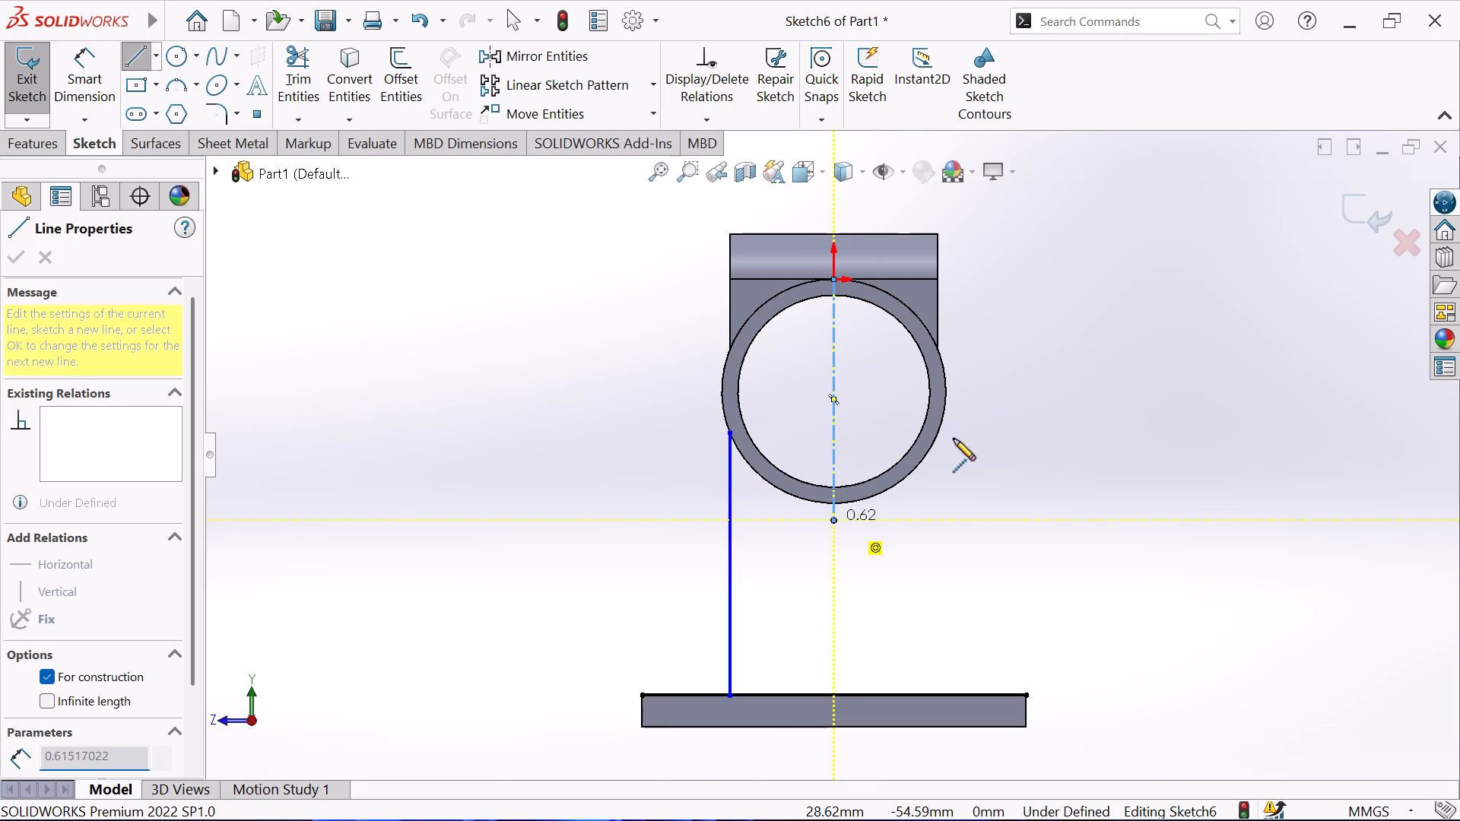
pyautogui.rightClick(959, 434)
pyautogui.click(1017, 452)
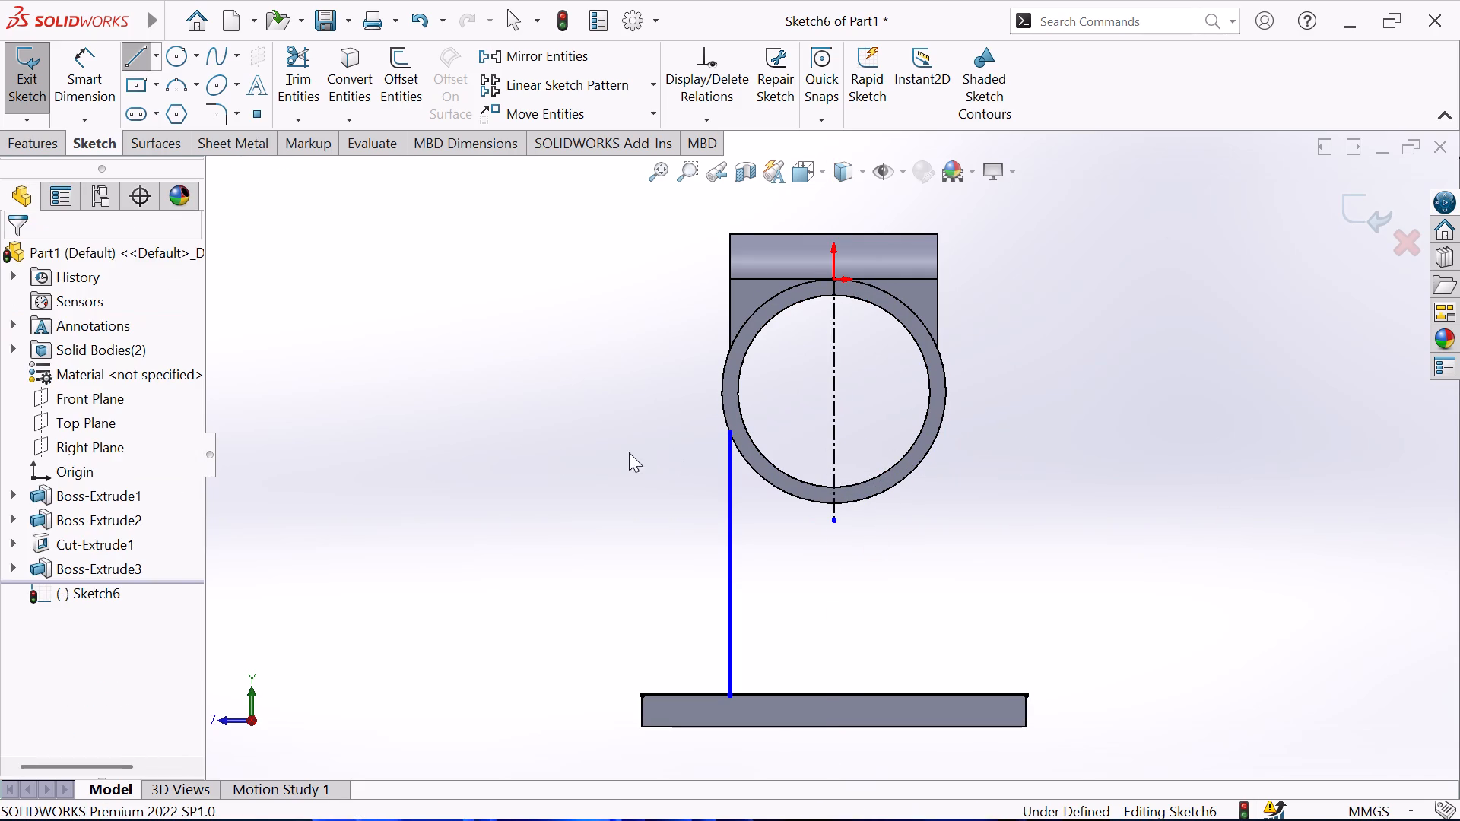
# Mirror the vertical line between ring and base about the centerline, keeping the original as a copy.
pyautogui.click(546, 51)
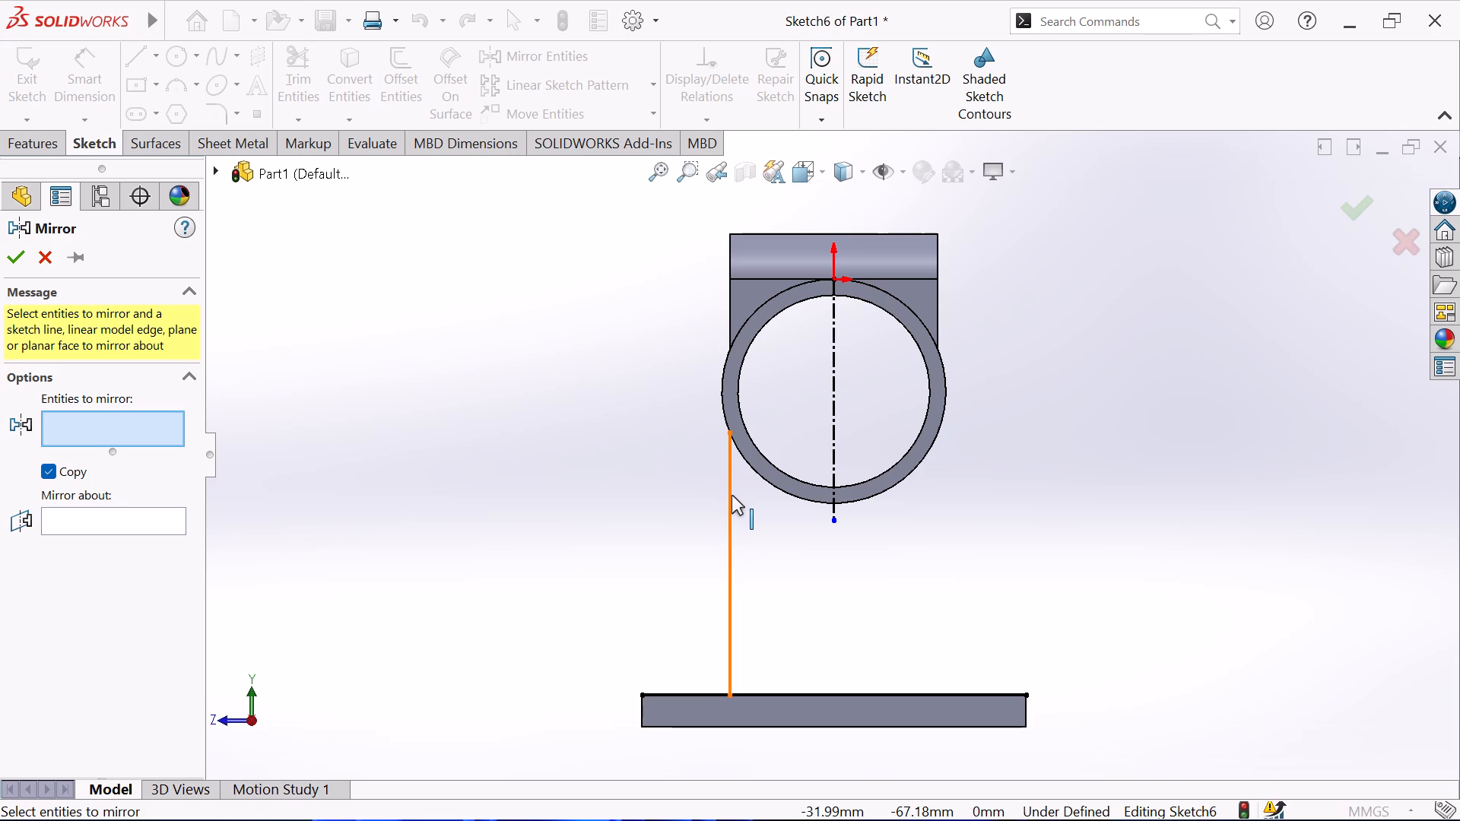
pyautogui.click(732, 495)
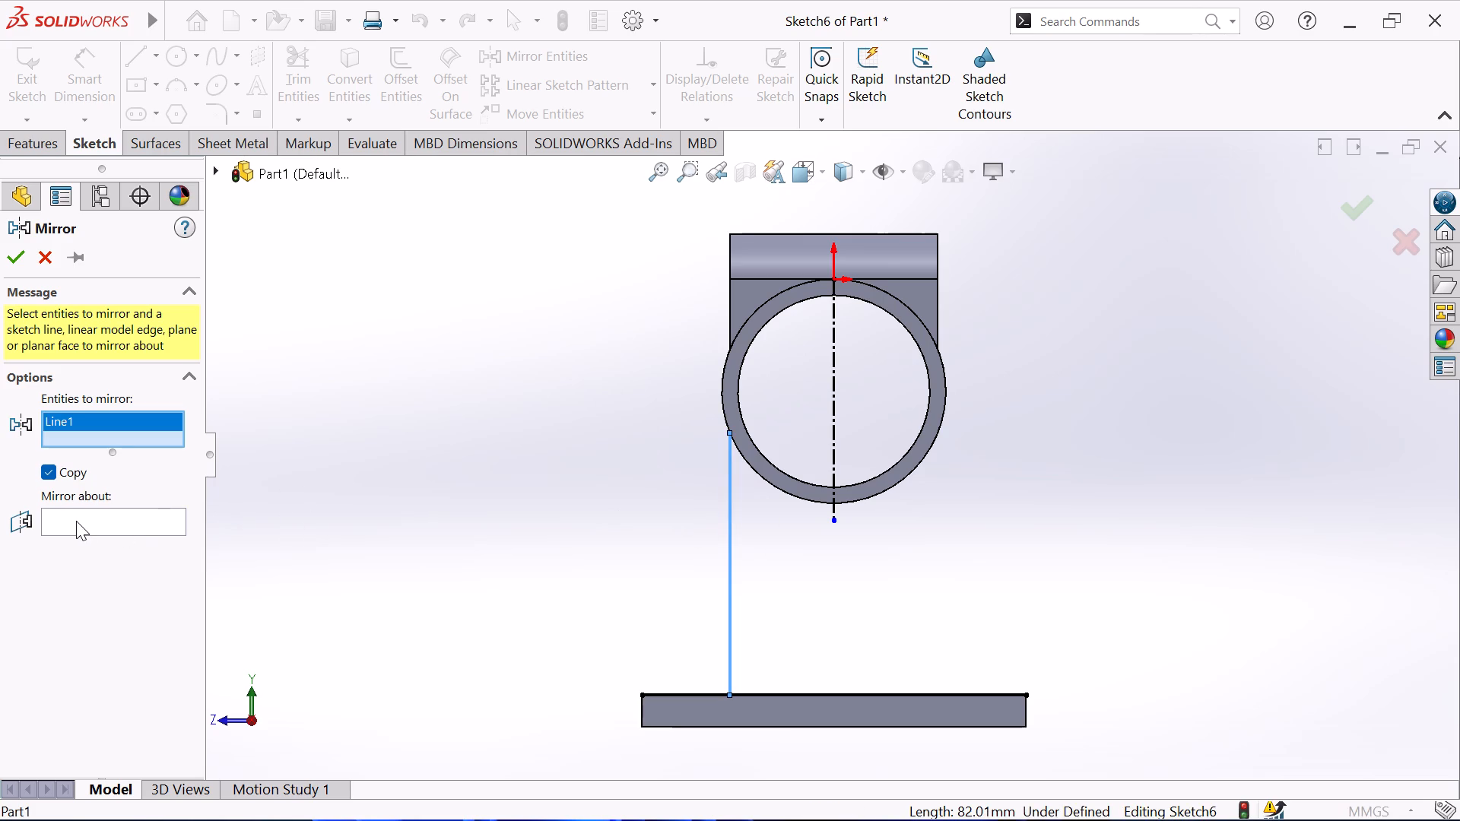
pyautogui.click(76, 521)
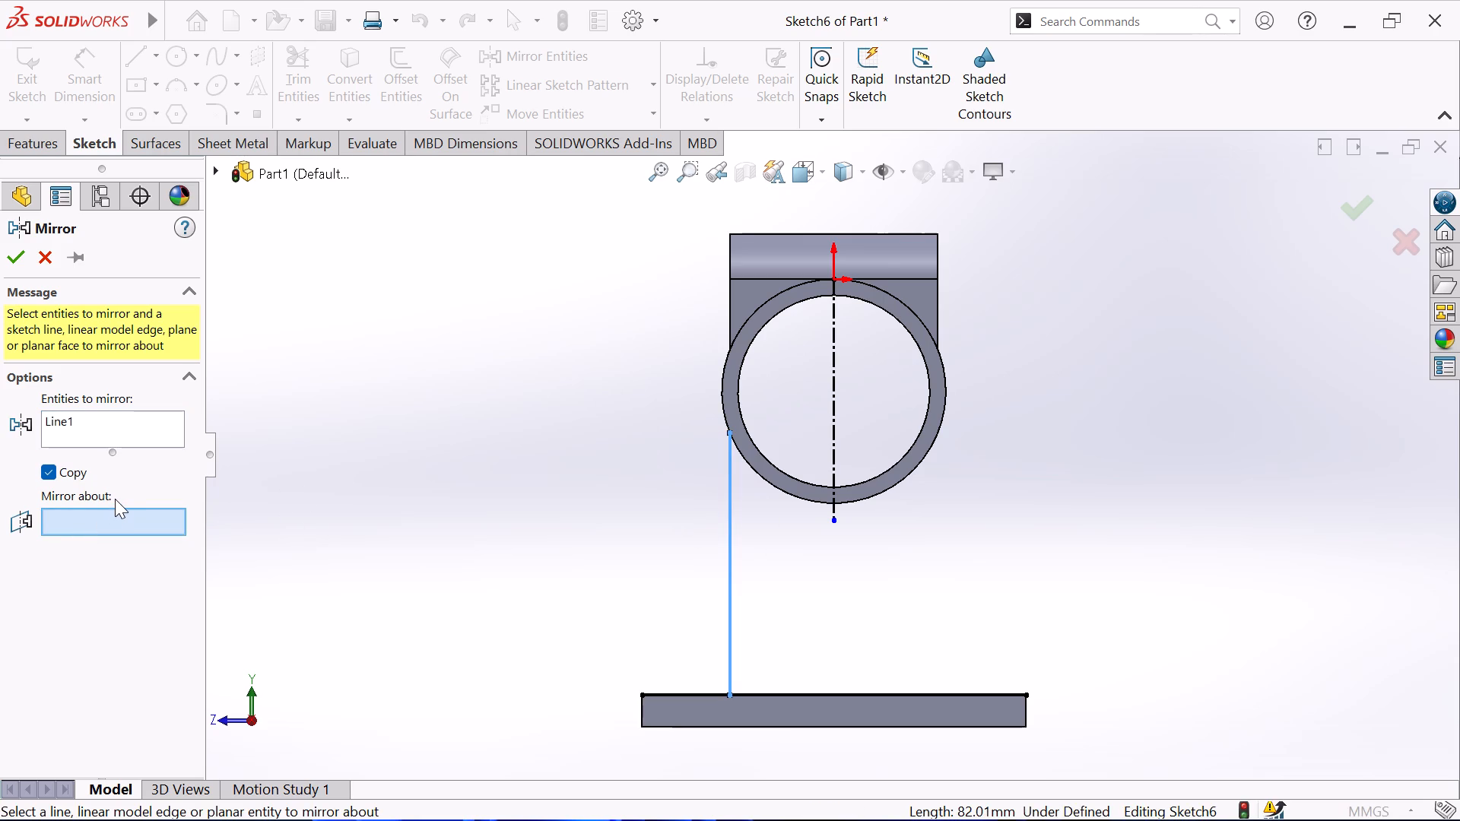
pyautogui.click(832, 365)
pyautogui.click(18, 247)
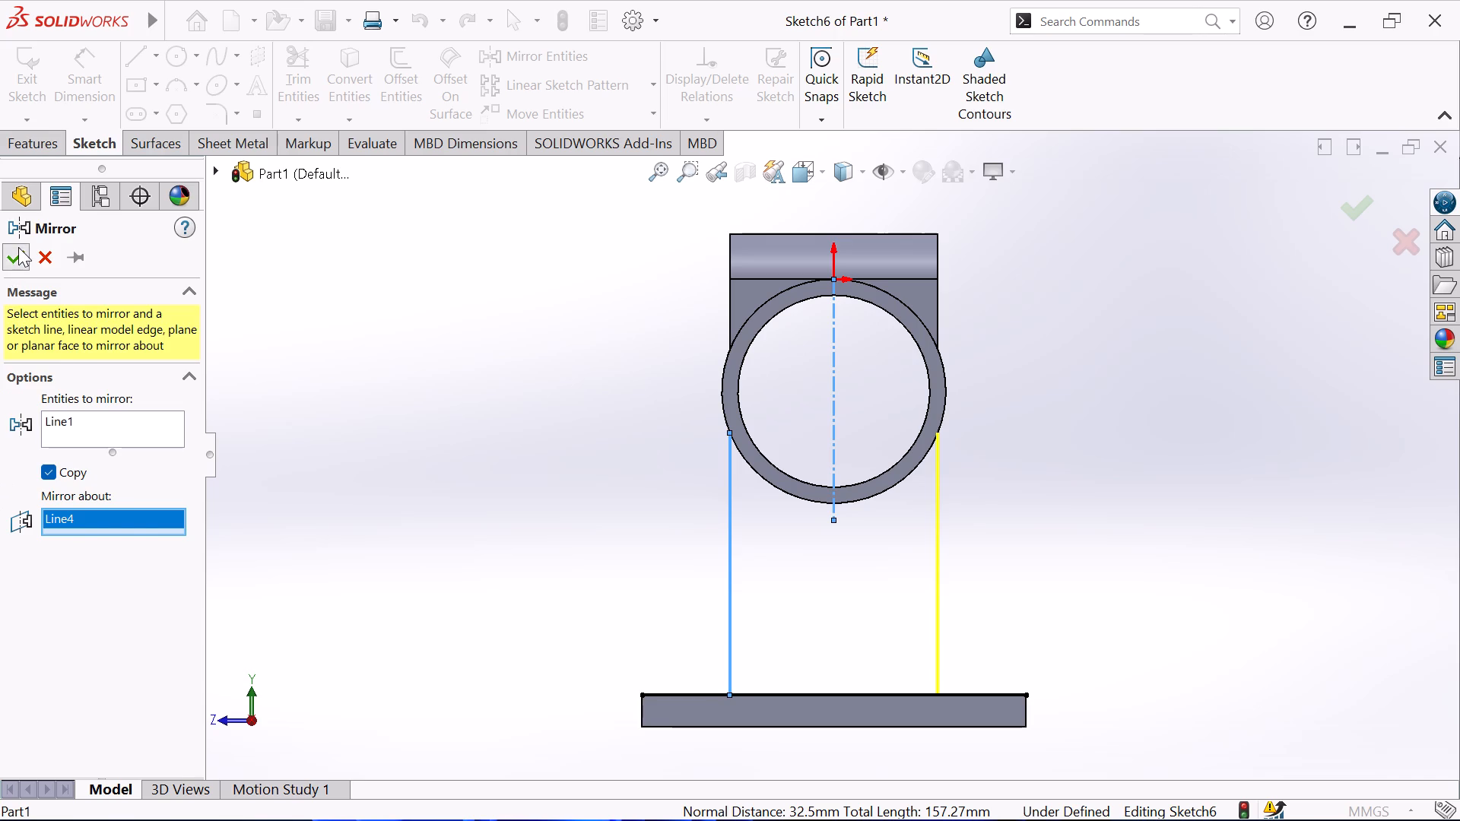
pyautogui.press('Escape')
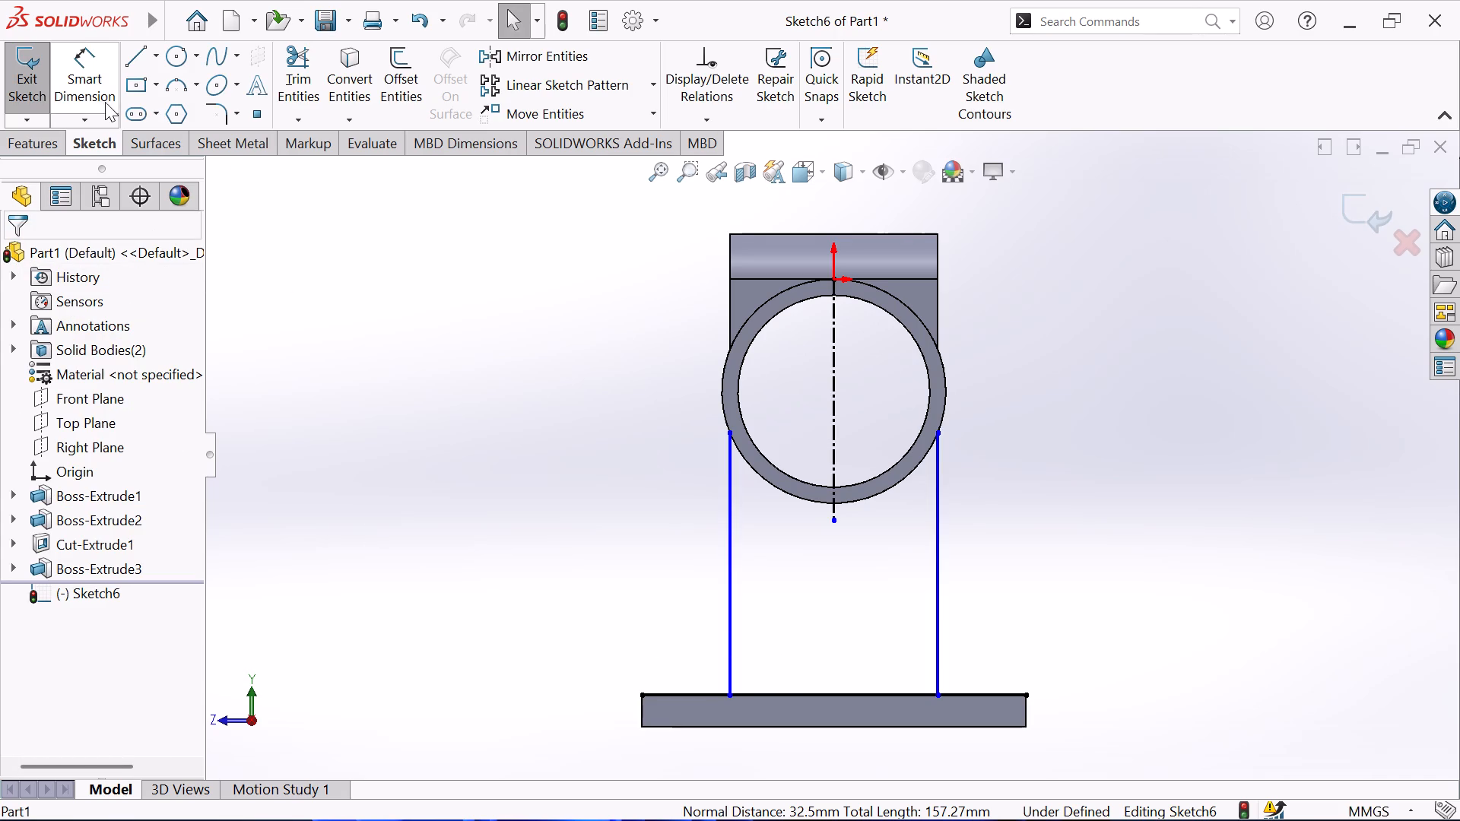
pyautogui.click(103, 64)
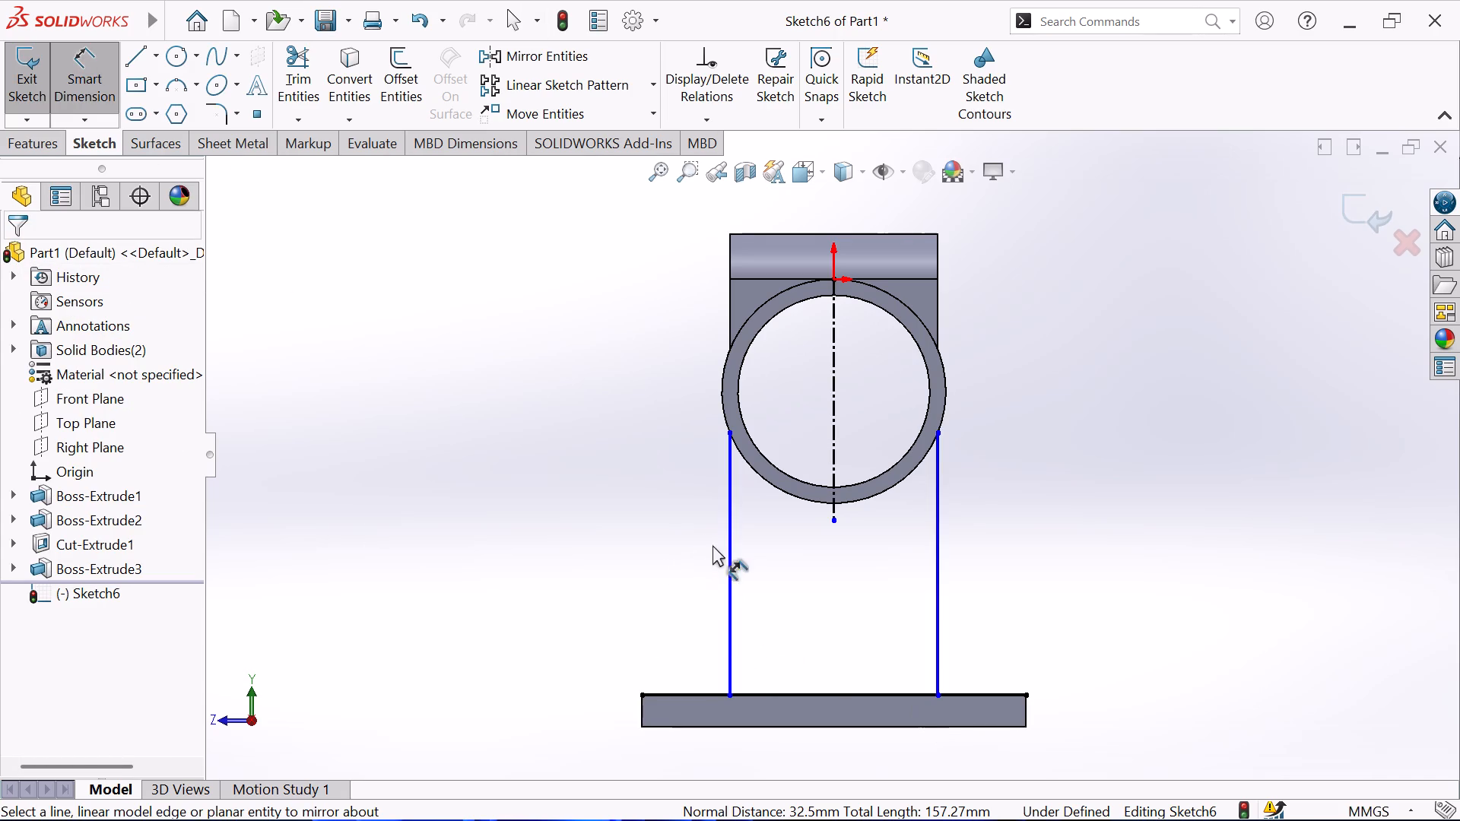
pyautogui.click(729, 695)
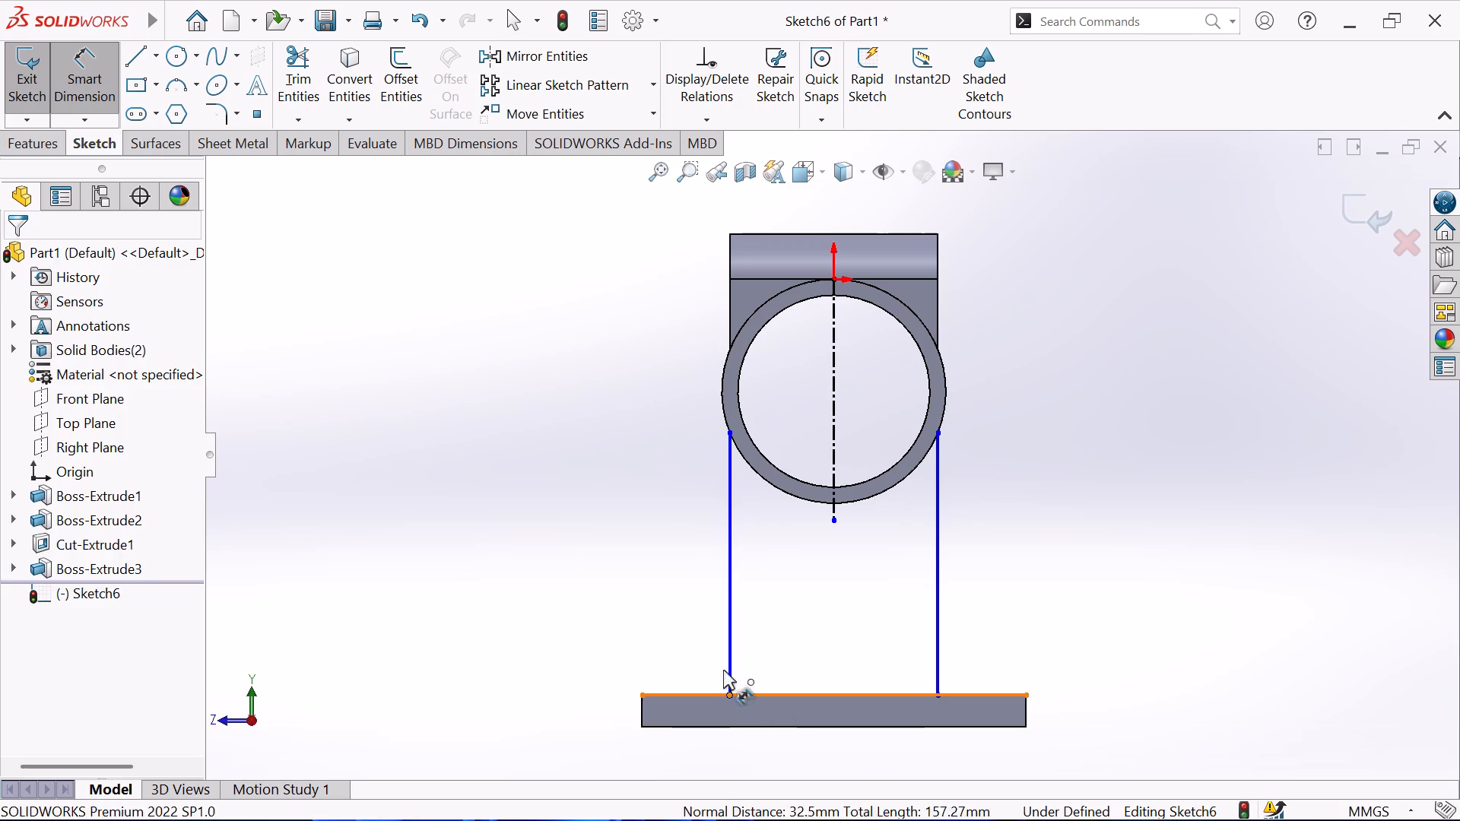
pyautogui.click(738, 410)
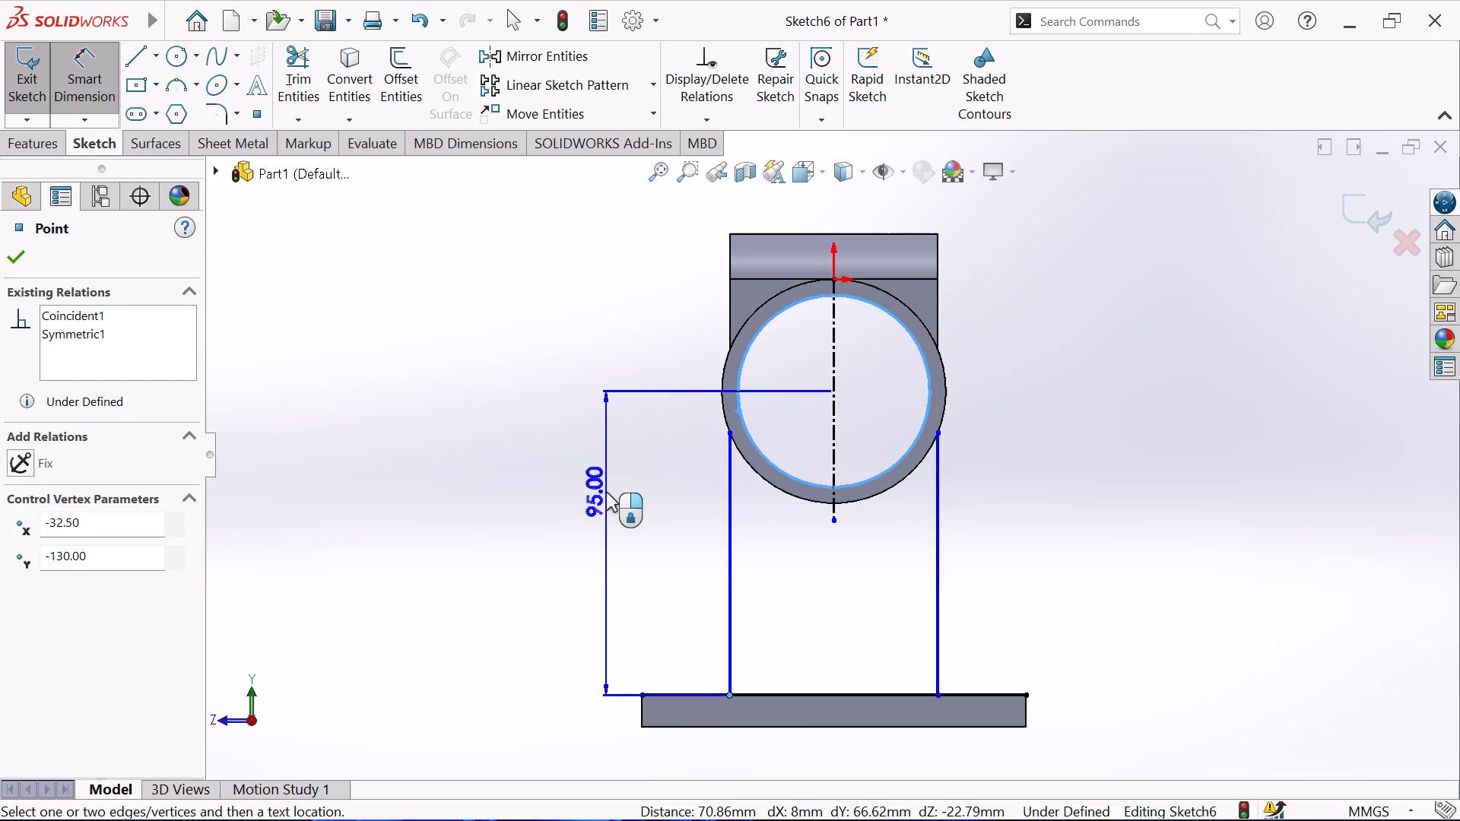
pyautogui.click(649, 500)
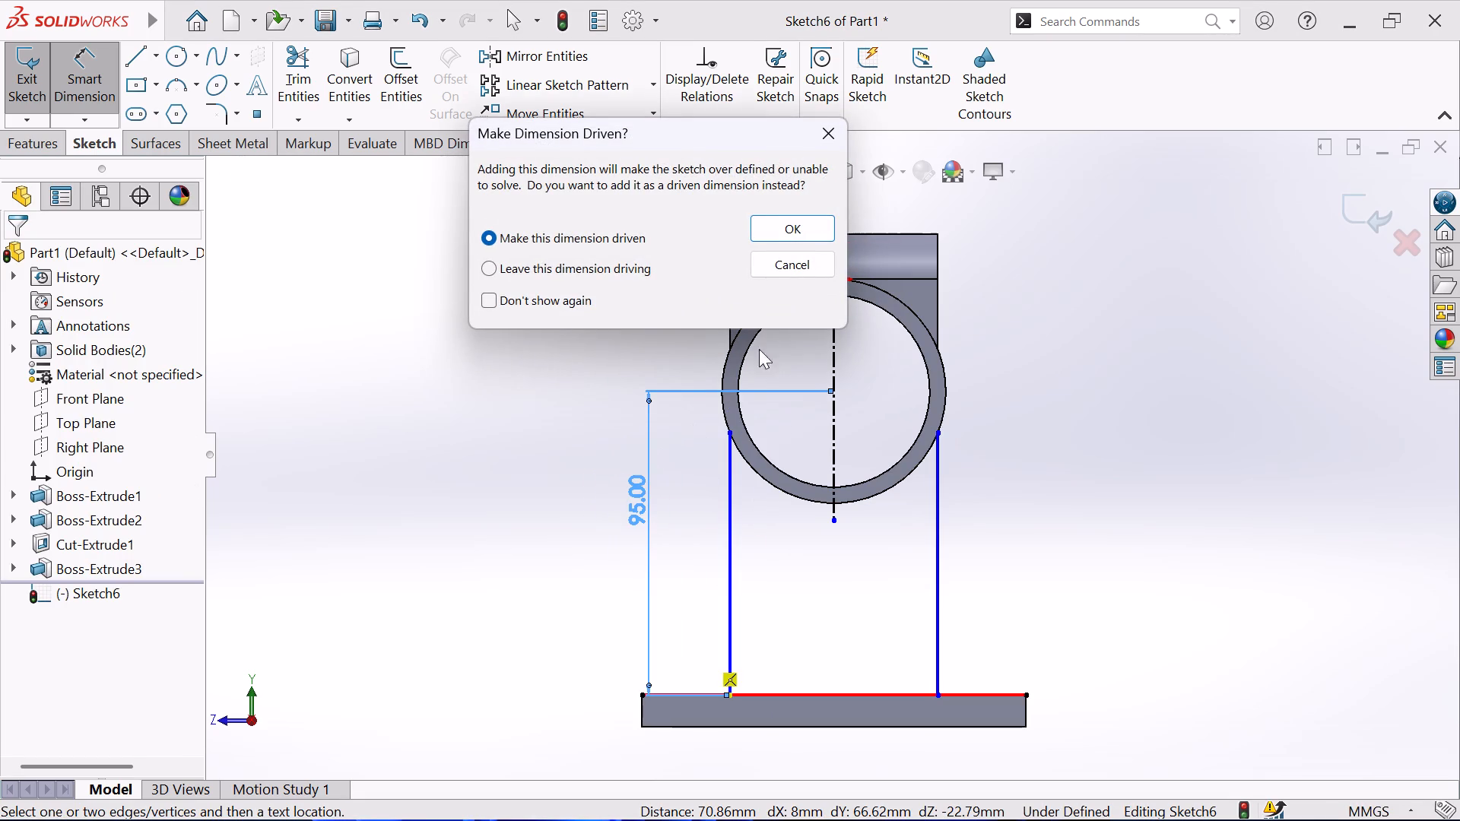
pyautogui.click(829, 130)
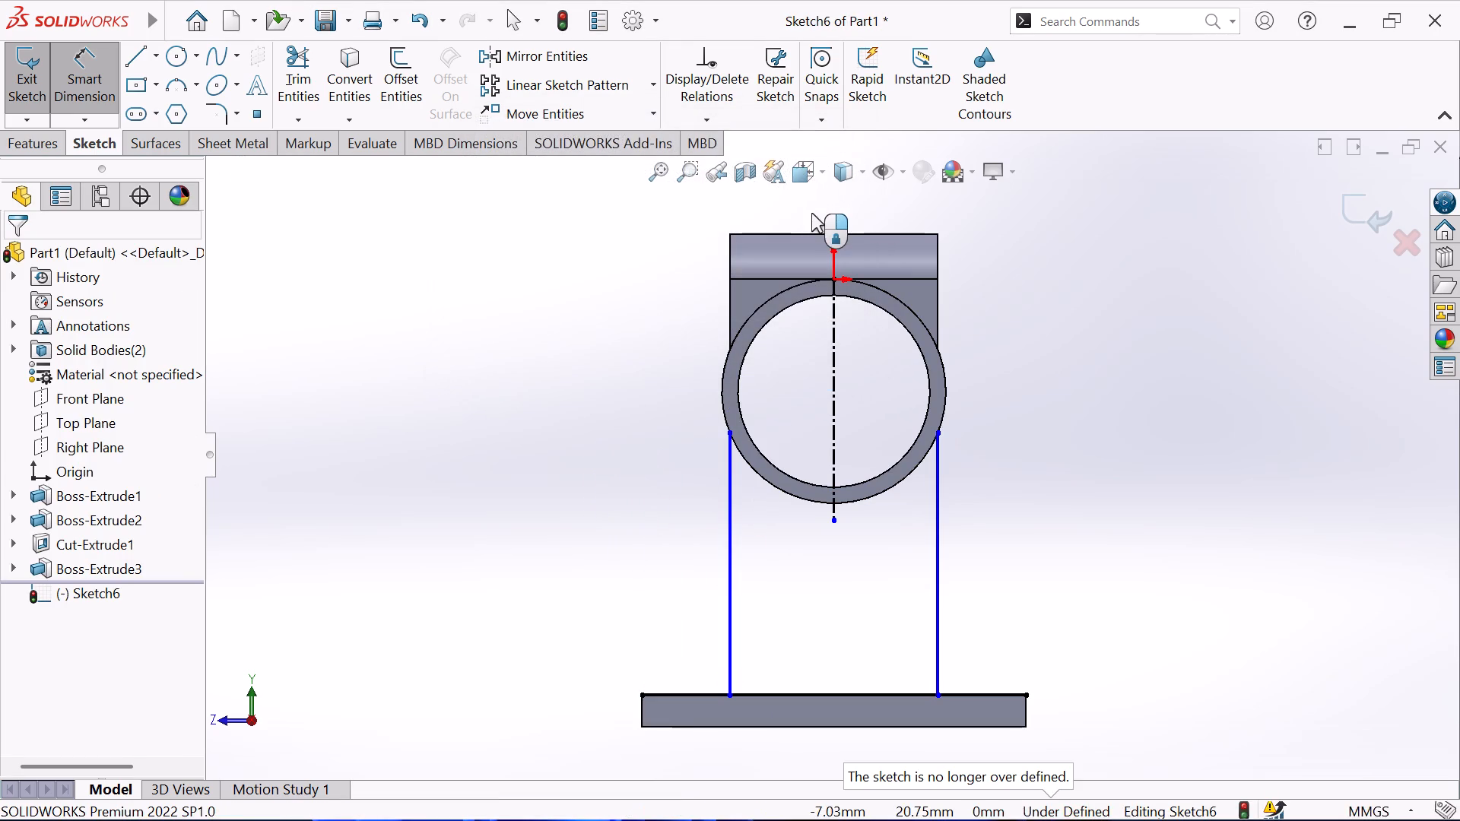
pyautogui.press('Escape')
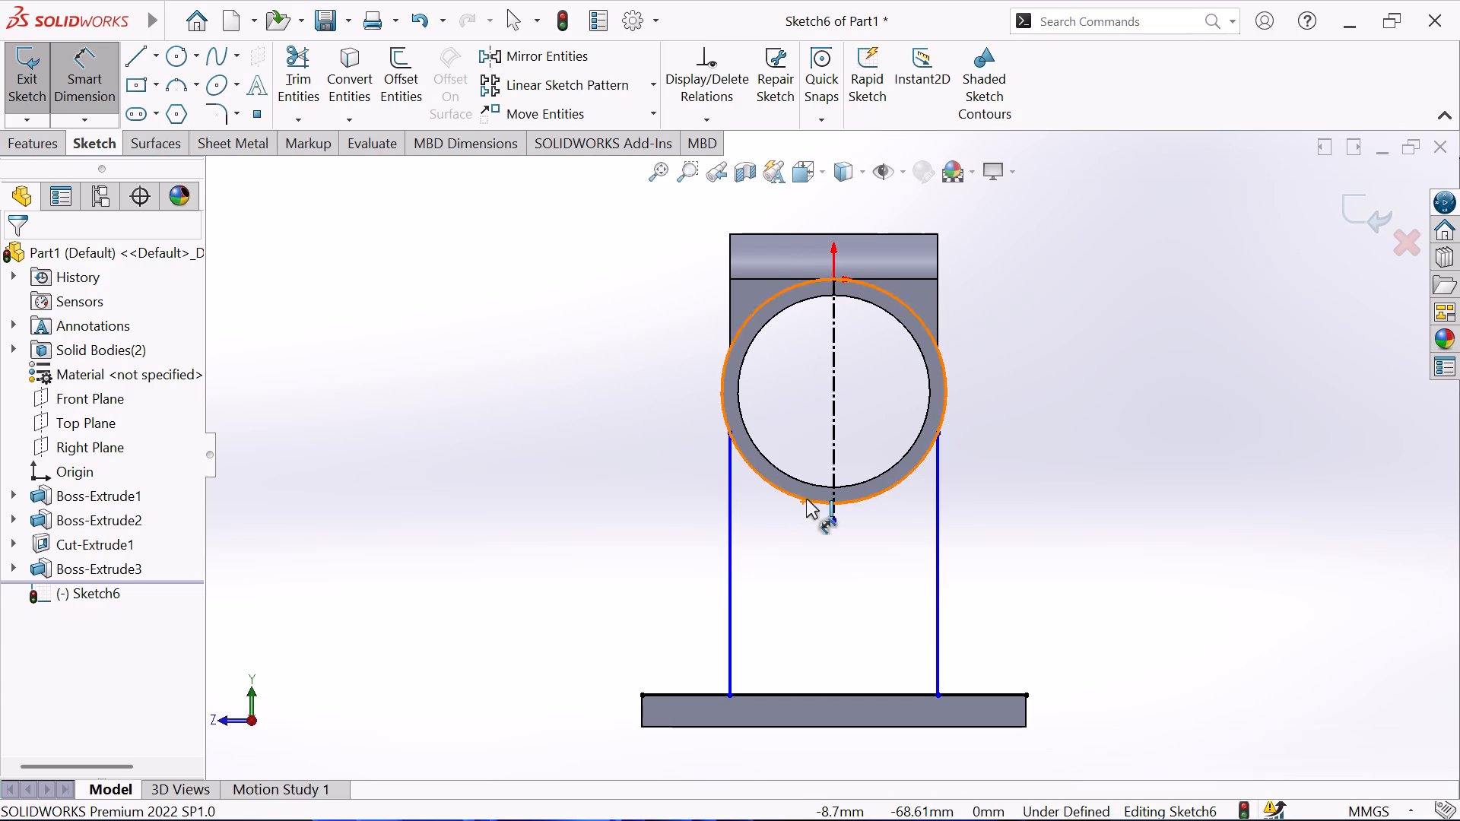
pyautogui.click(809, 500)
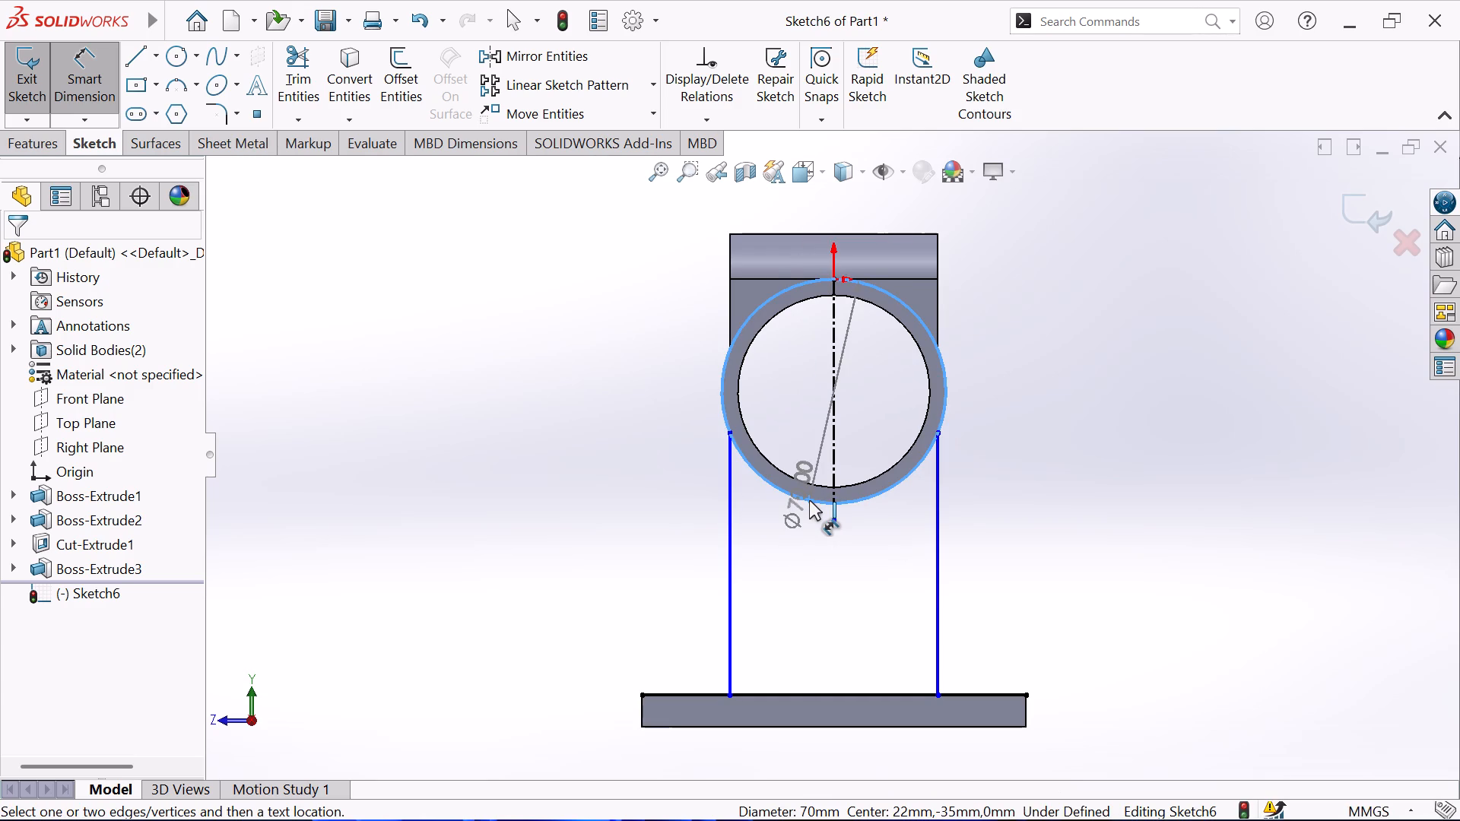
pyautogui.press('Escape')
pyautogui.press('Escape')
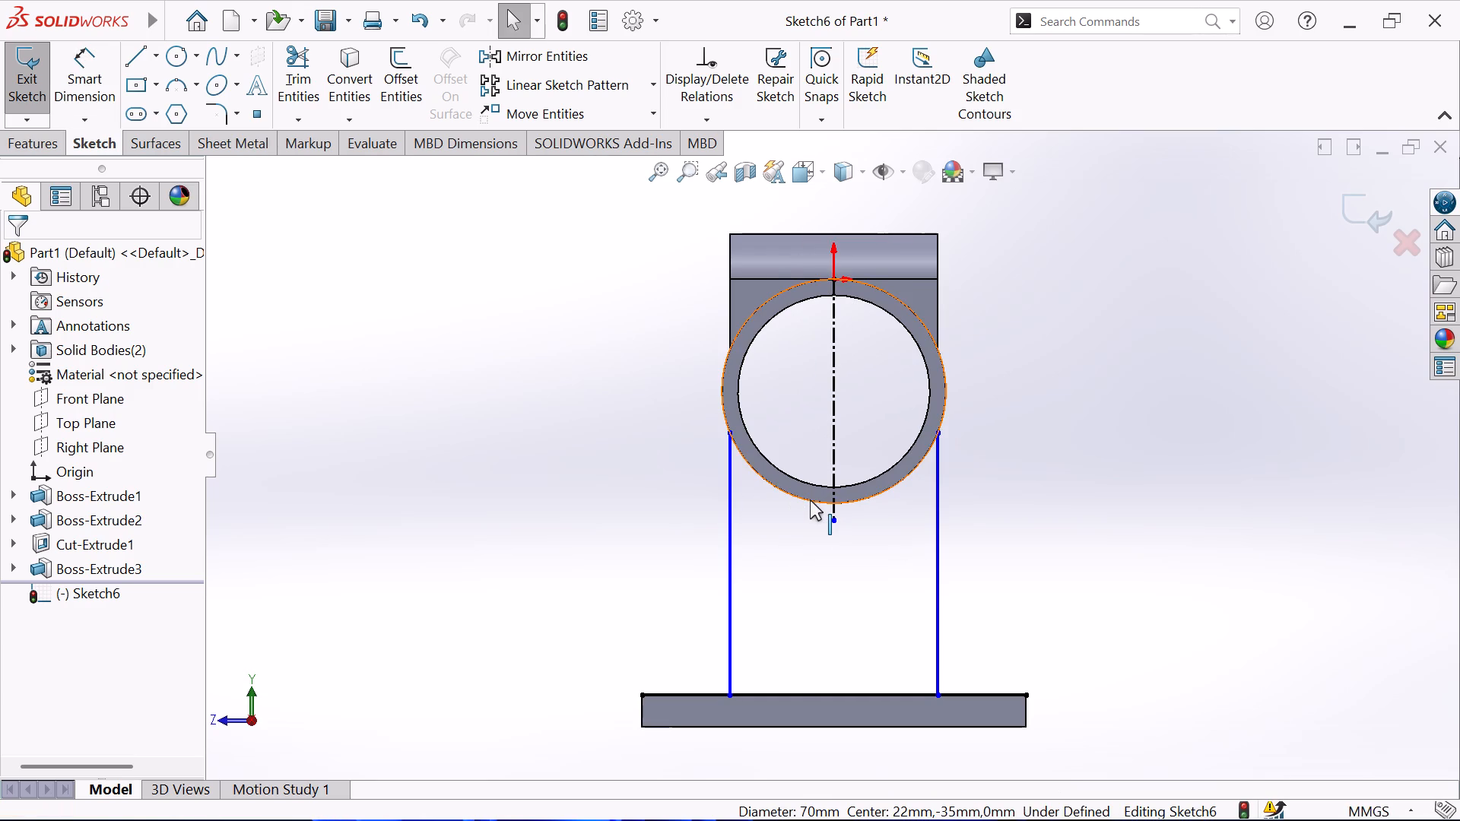
# Convert the ring's outer edge into the sketch and trim away its upper portion, leaving the lower arc between the two vertical lines.
pyautogui.click(810, 500)
pyautogui.click(347, 81)
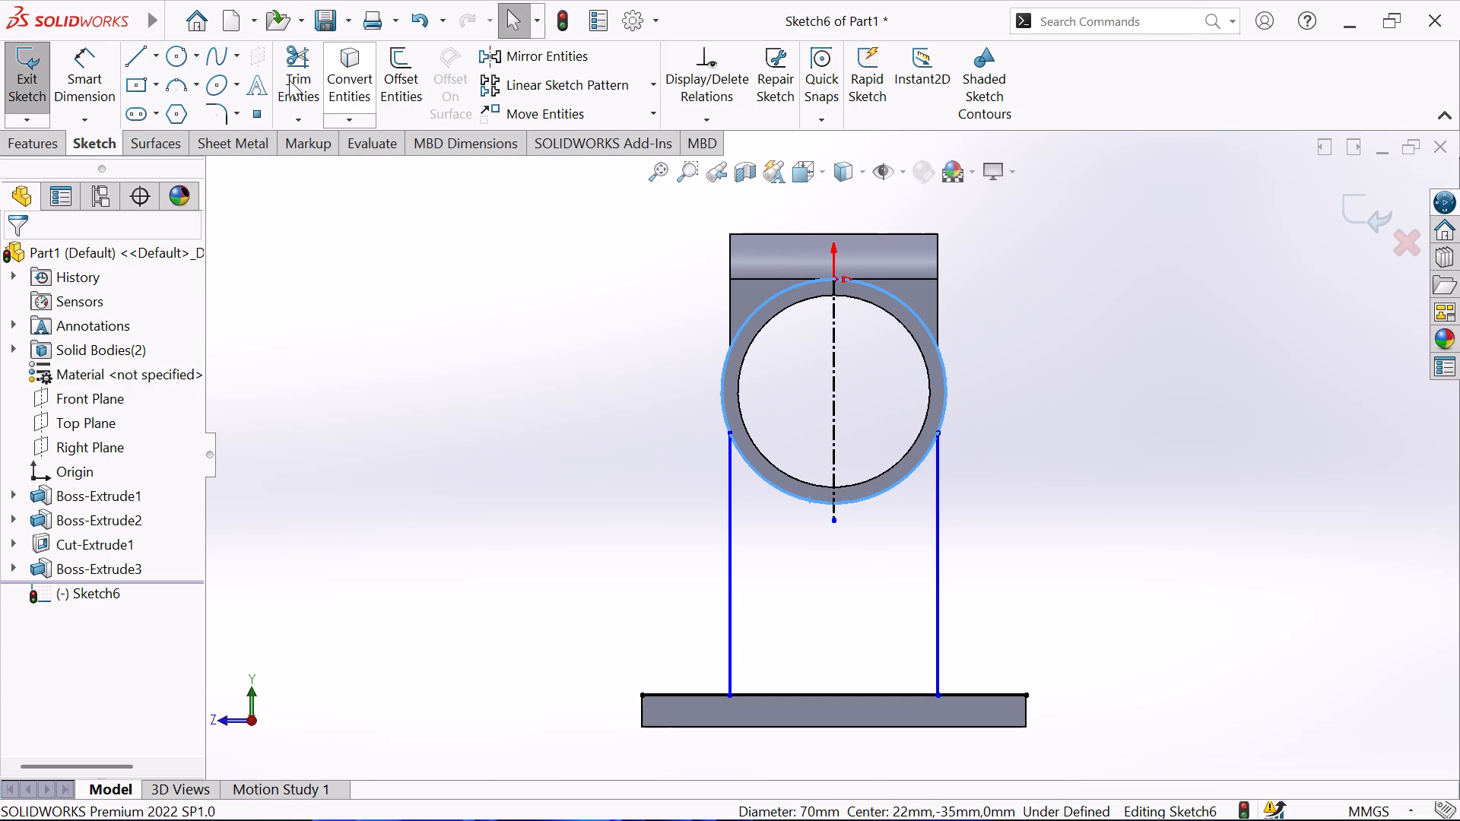
pyautogui.click(289, 52)
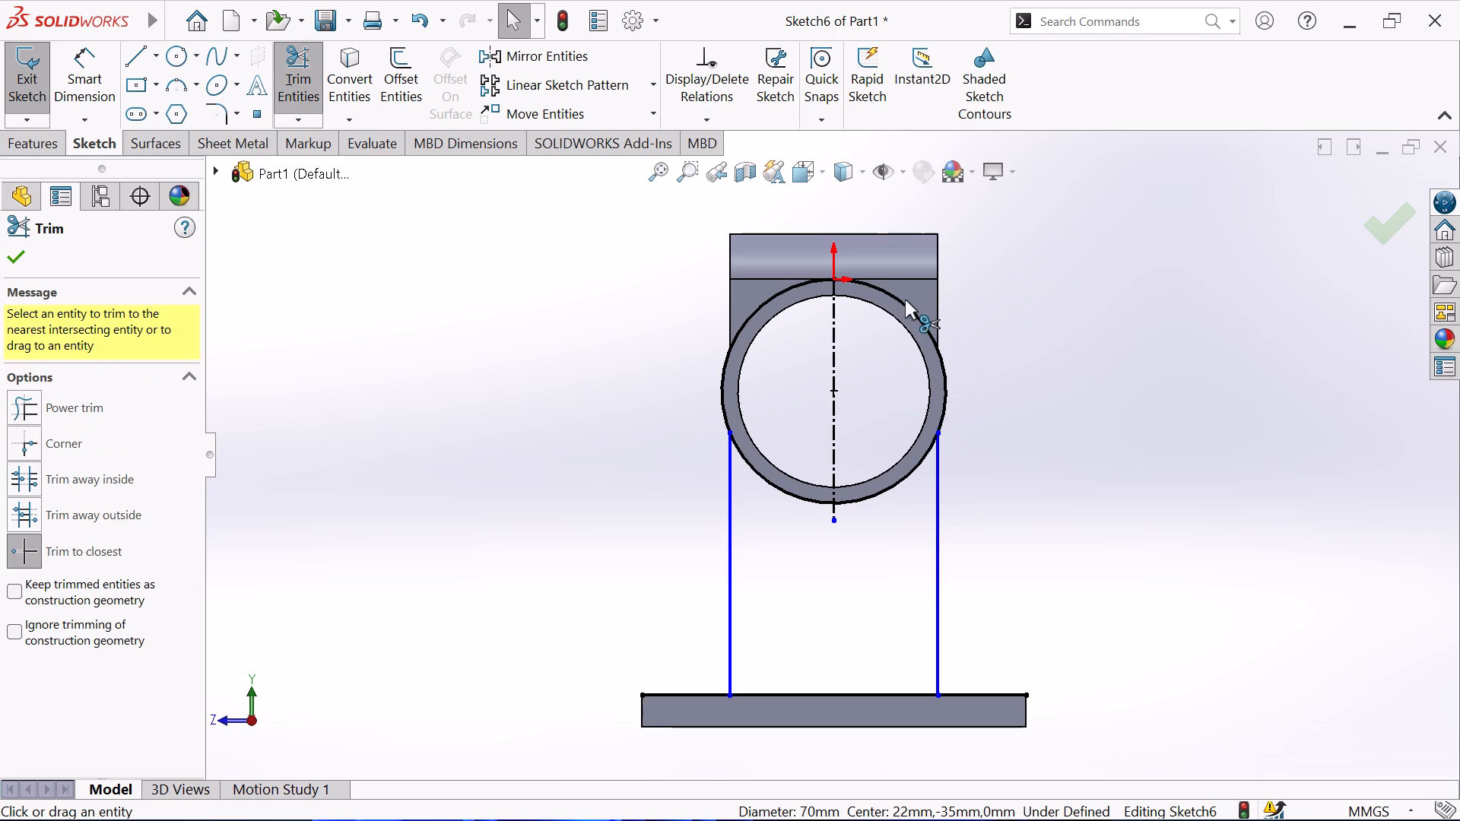
pyautogui.click(903, 299)
pyautogui.click(773, 296)
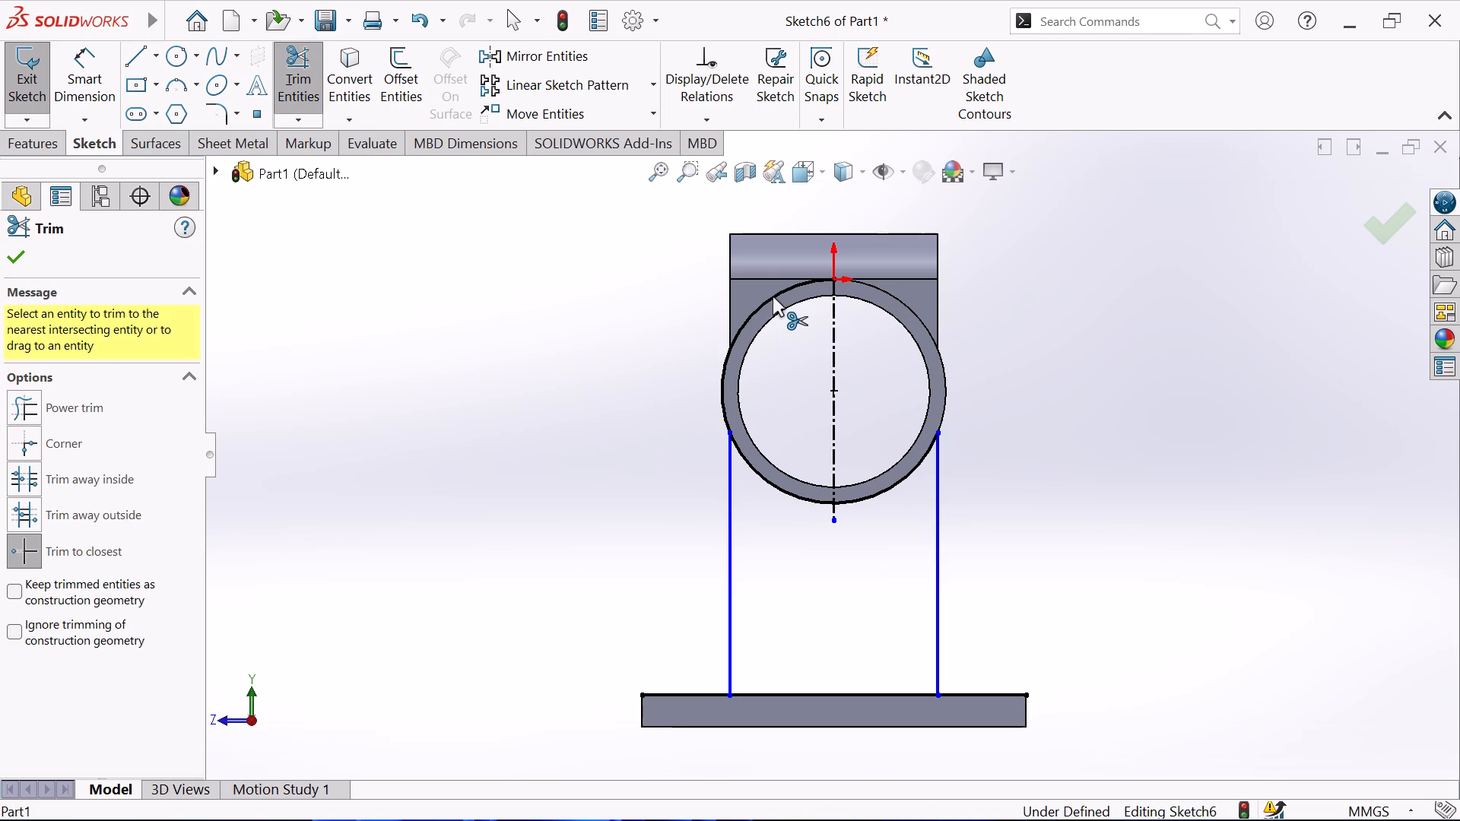
pyautogui.press('Escape')
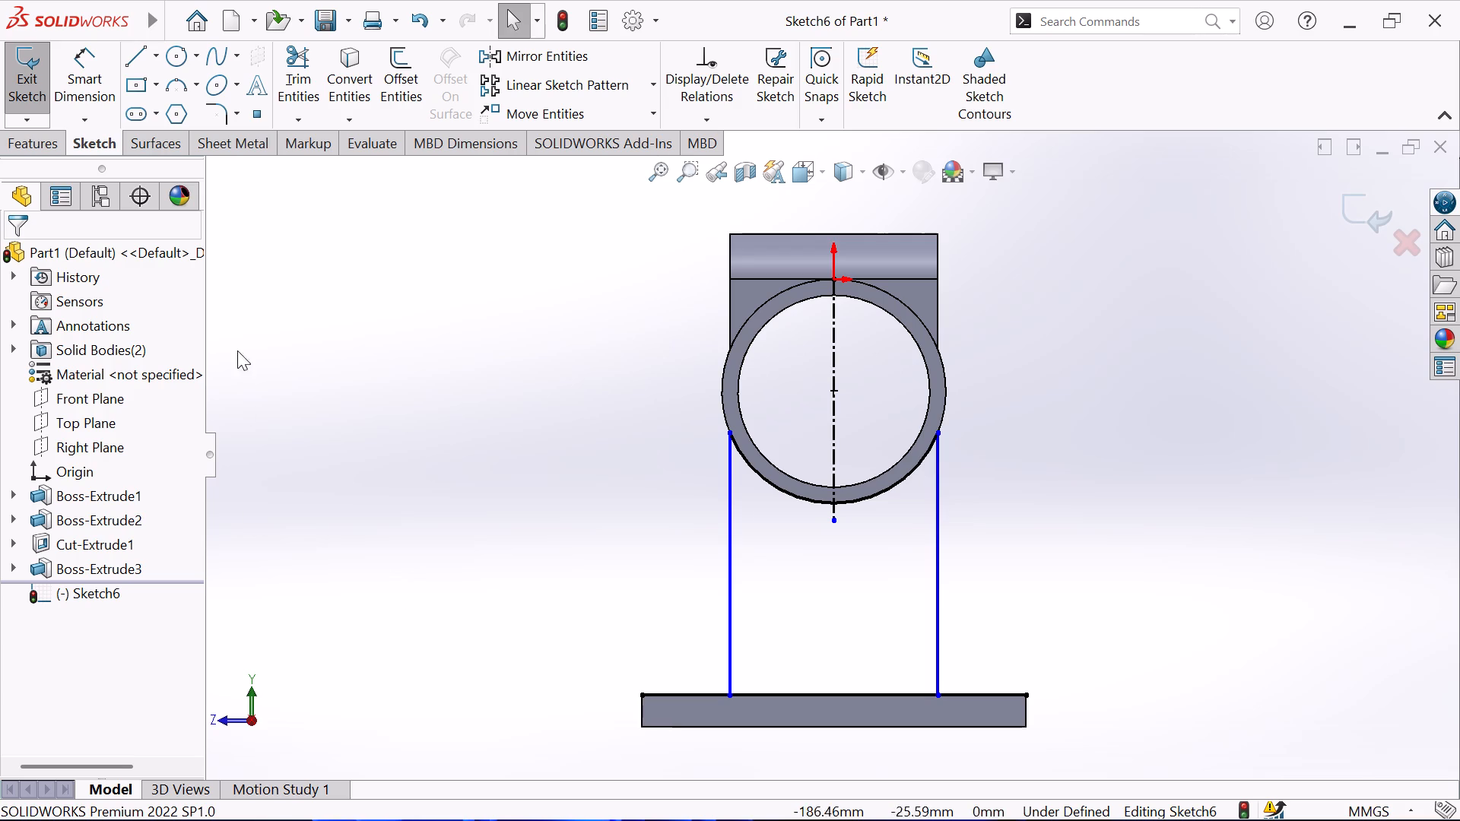
# Fillet the corner between the left vertical leg line and the base's top line with a 16 mm radius, accepting removal of its relations.
pyautogui.click(216, 112)
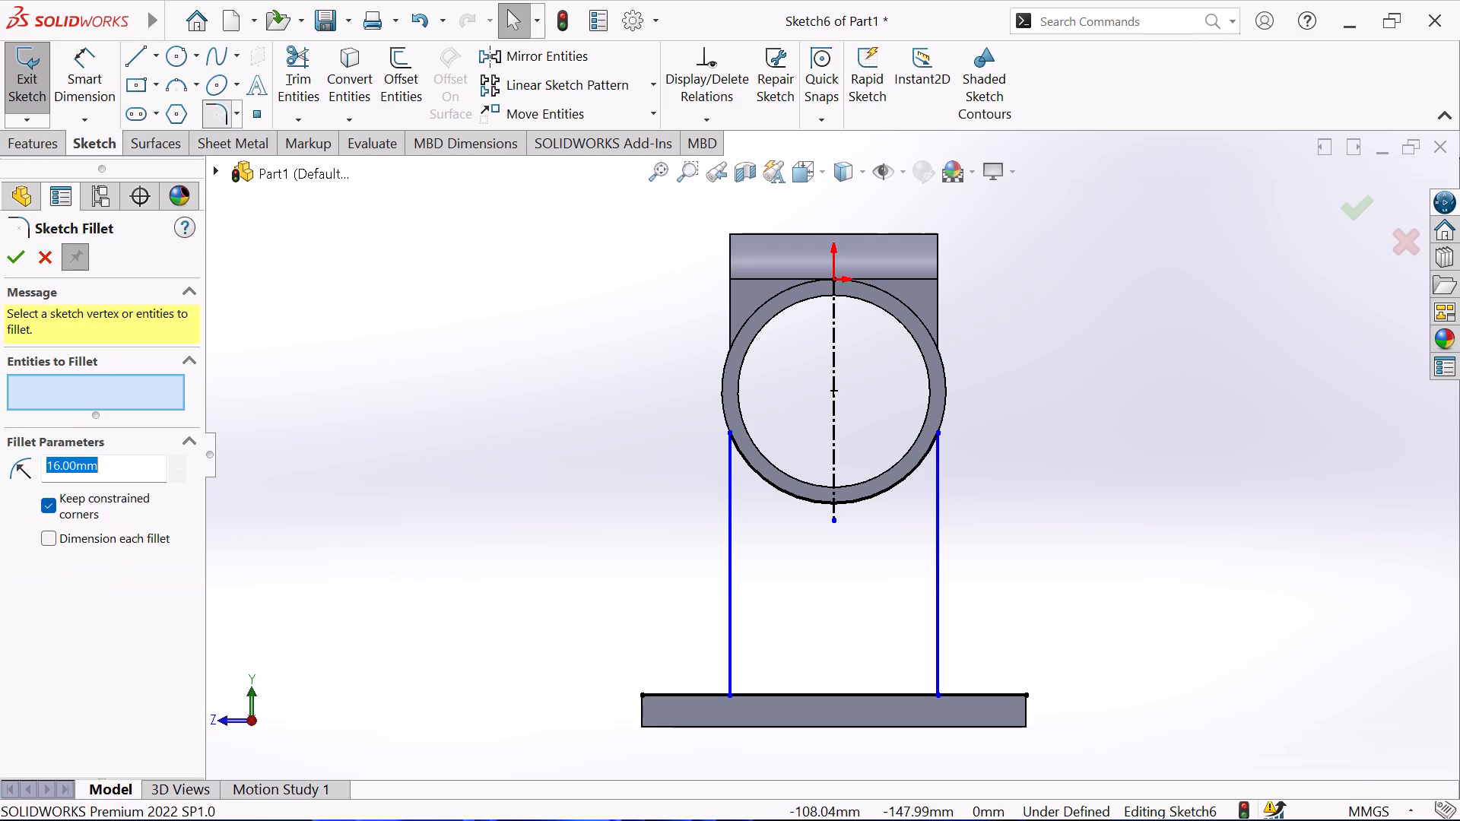
pyautogui.click(695, 693)
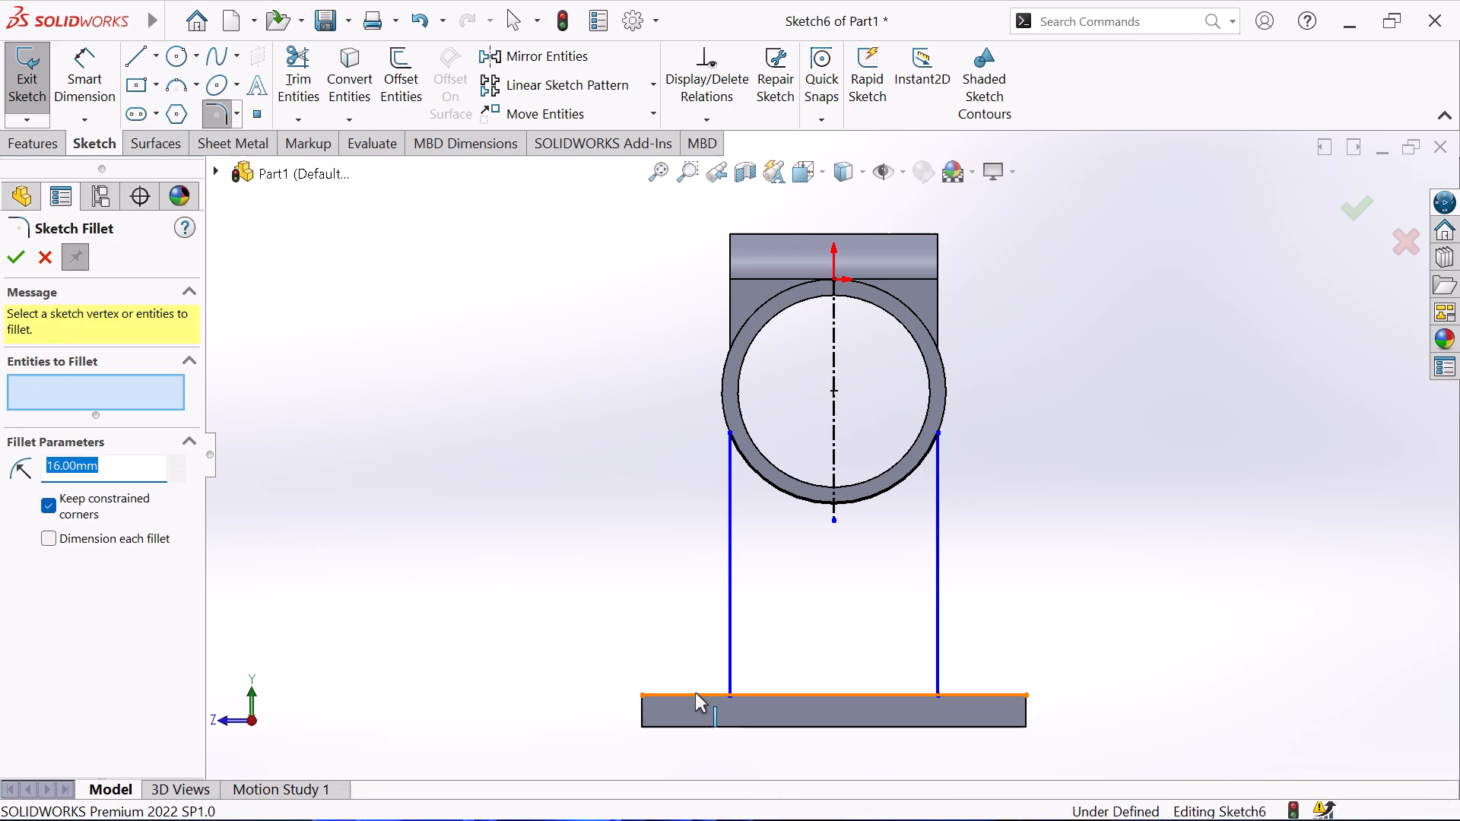
pyautogui.click(730, 658)
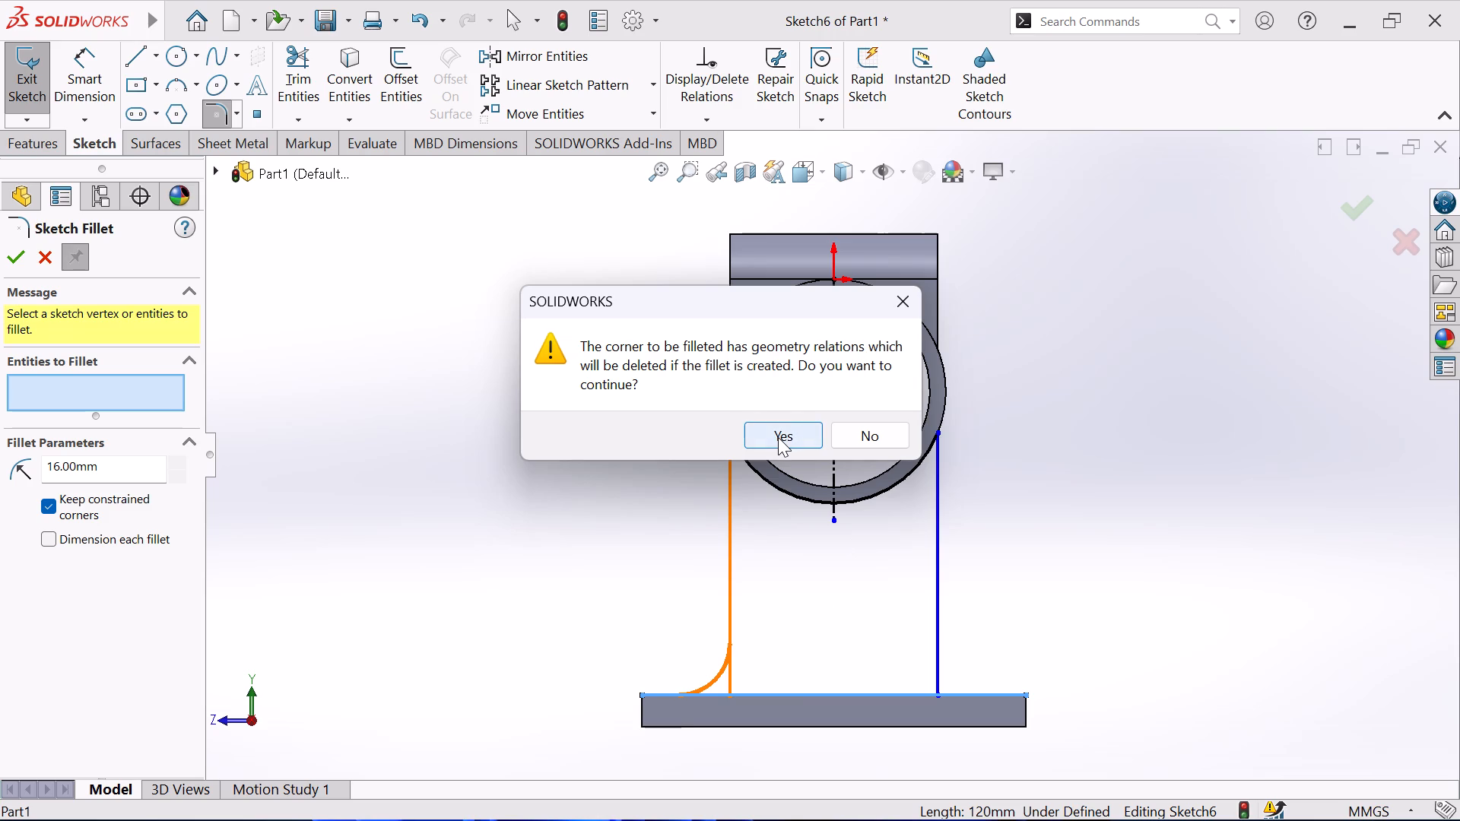
pyautogui.click(778, 437)
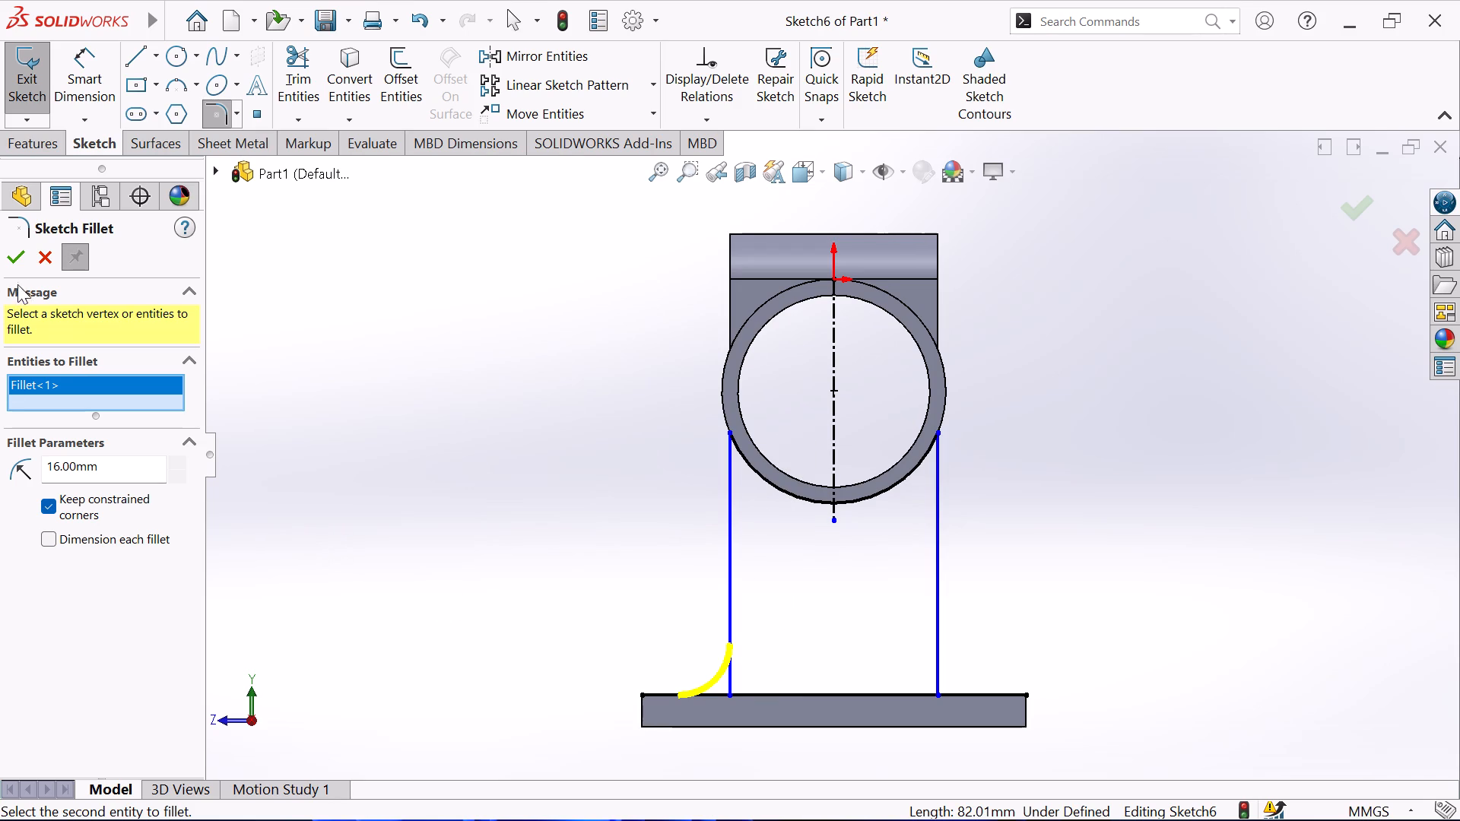
pyautogui.click(18, 252)
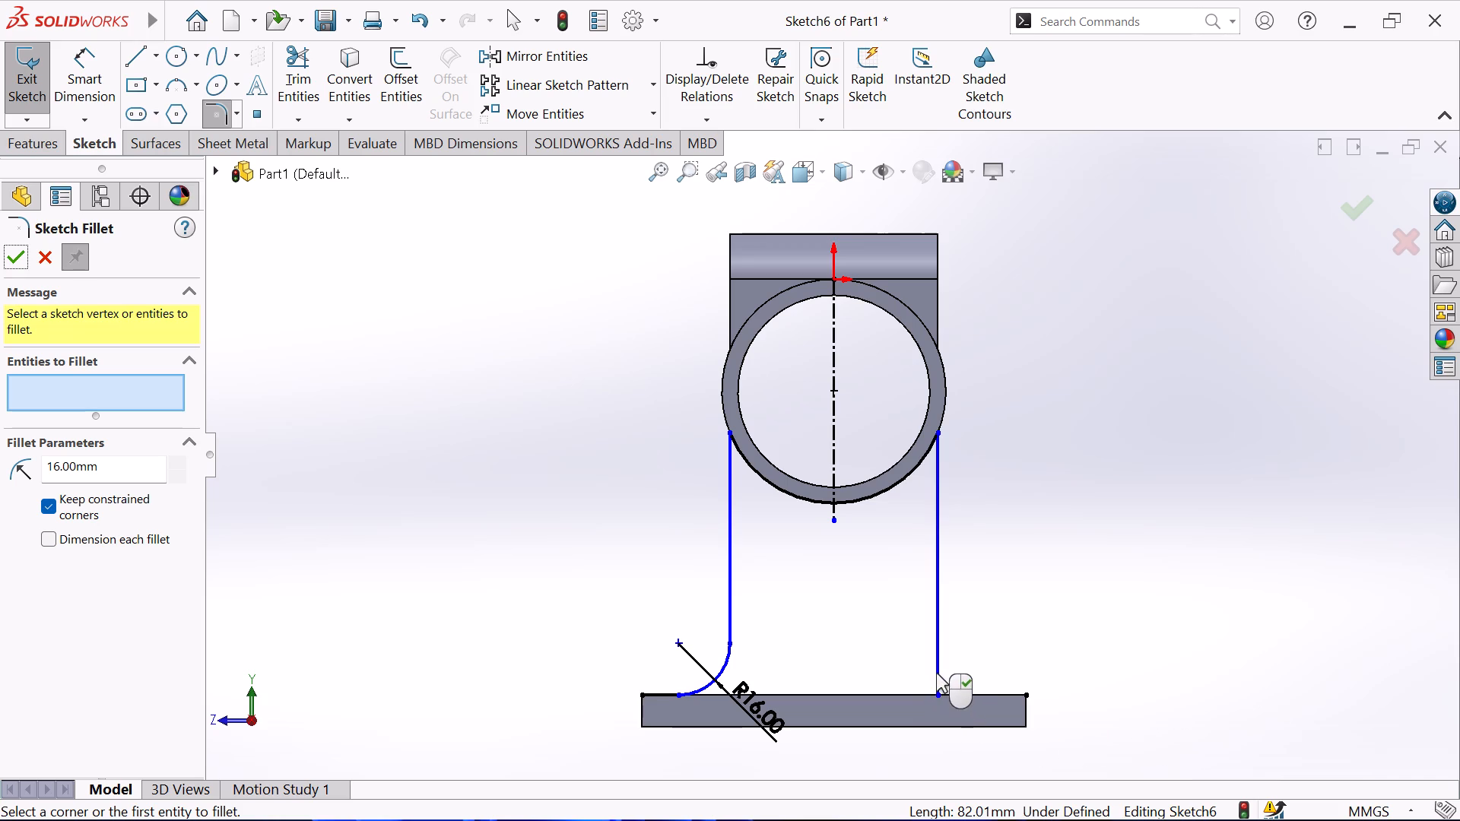
pyautogui.click(11, 254)
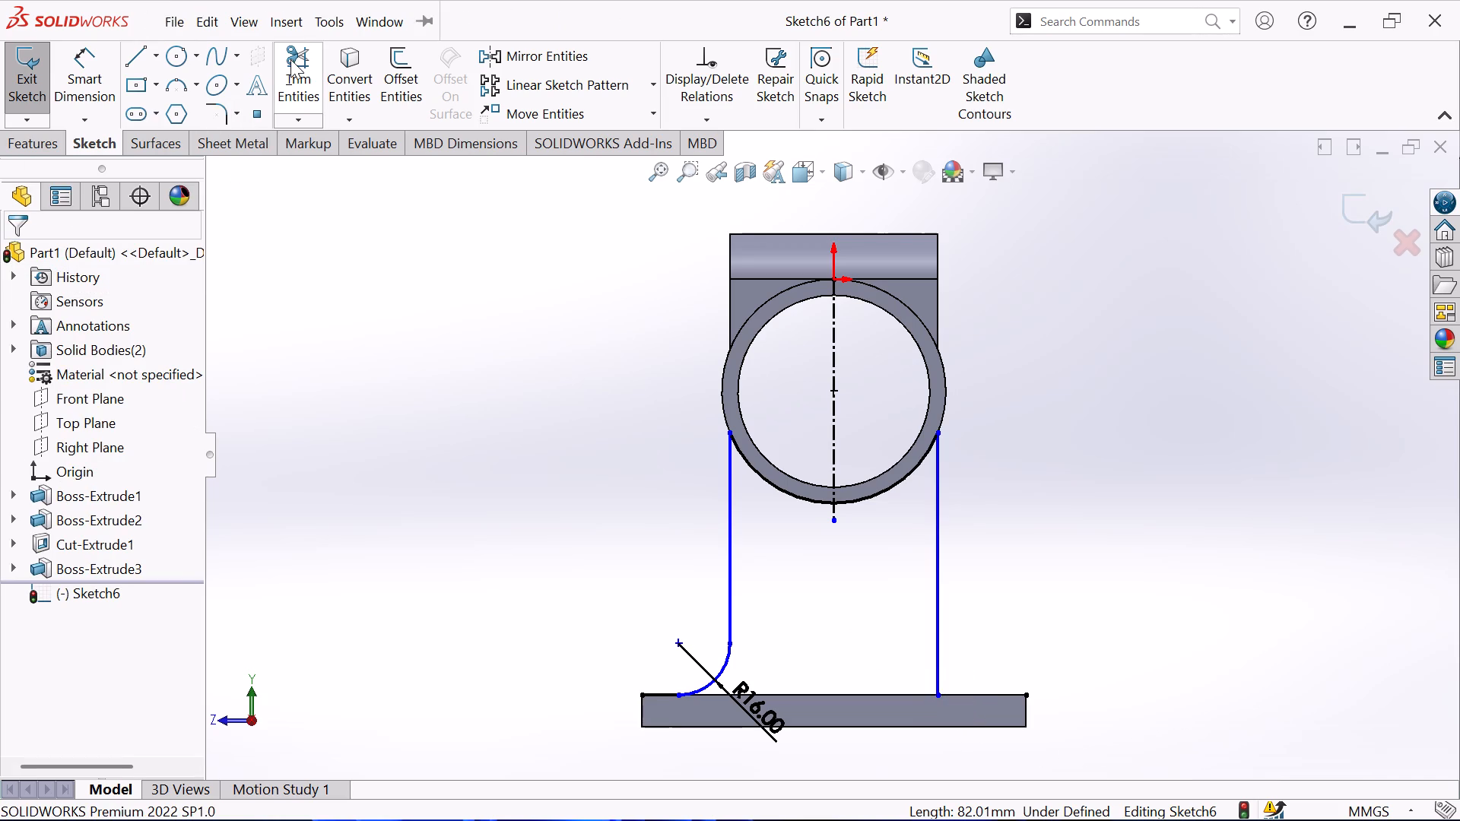
# Draw a horizontal line about 27.5 mm long from the right vertical line's foot along the base's top edge to its corner.
pyautogui.click(141, 55)
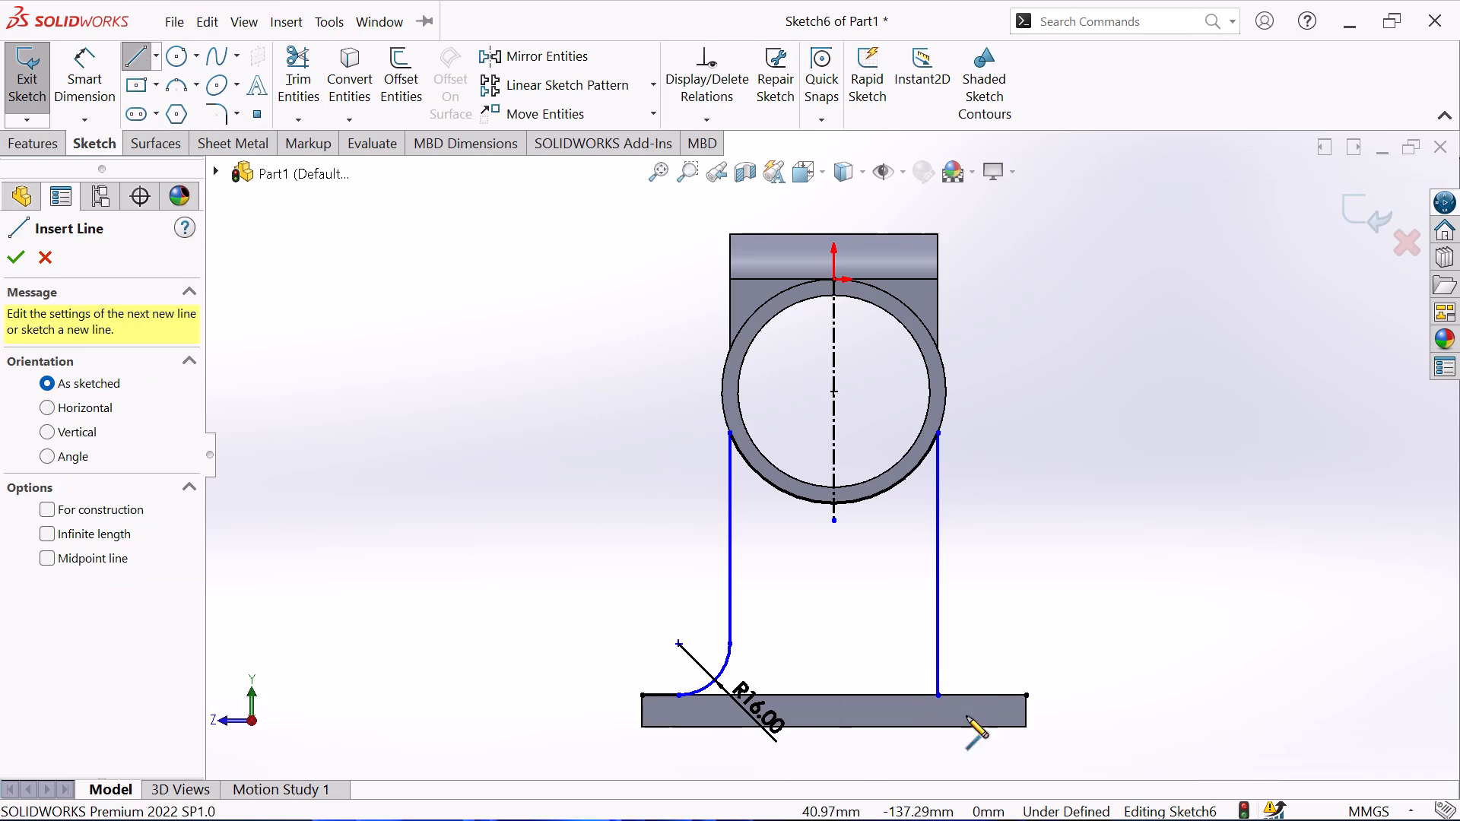
pyautogui.click(937, 693)
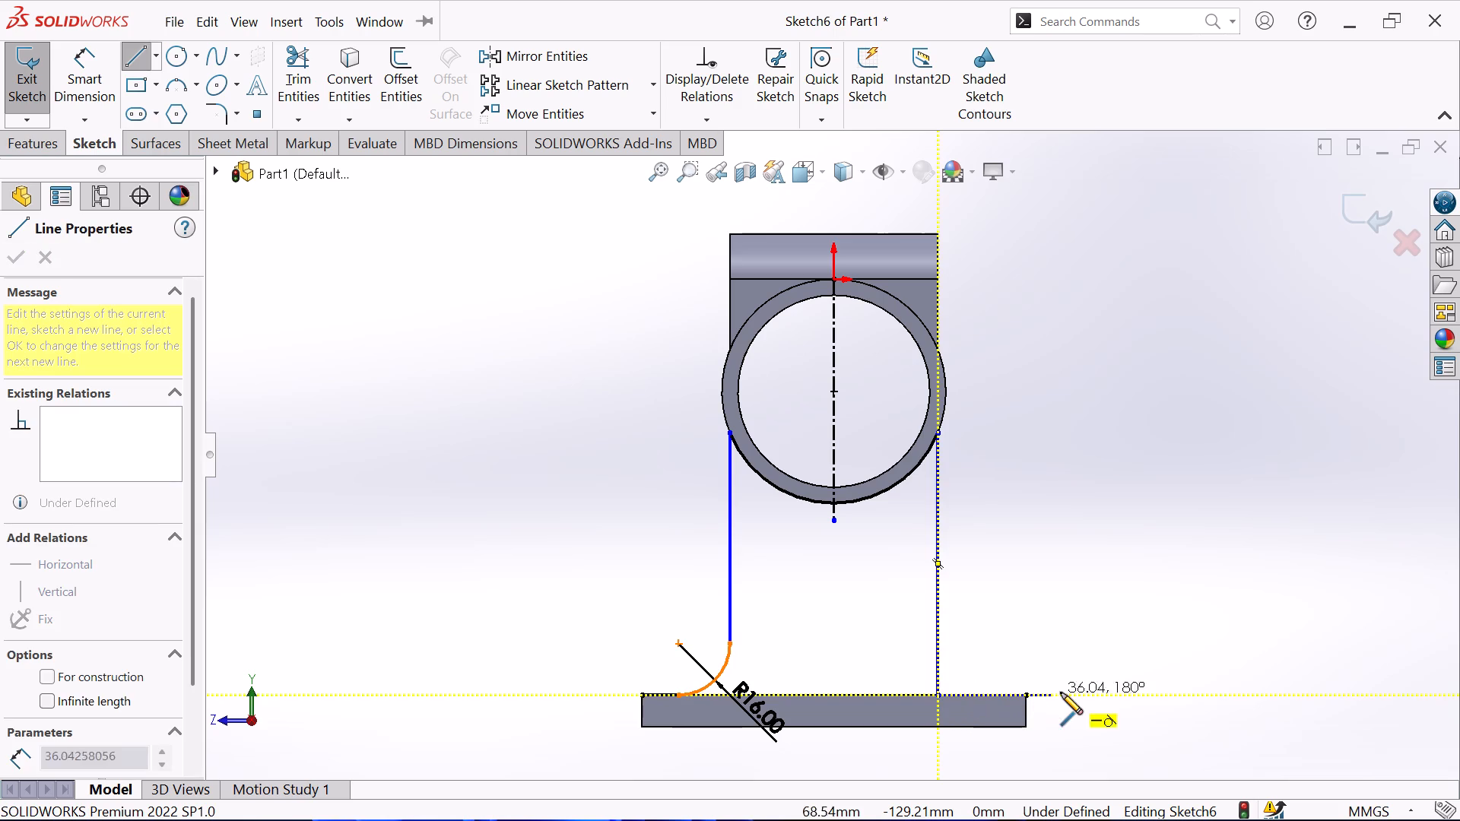
pyautogui.click(1024, 696)
pyautogui.rightClick(1058, 629)
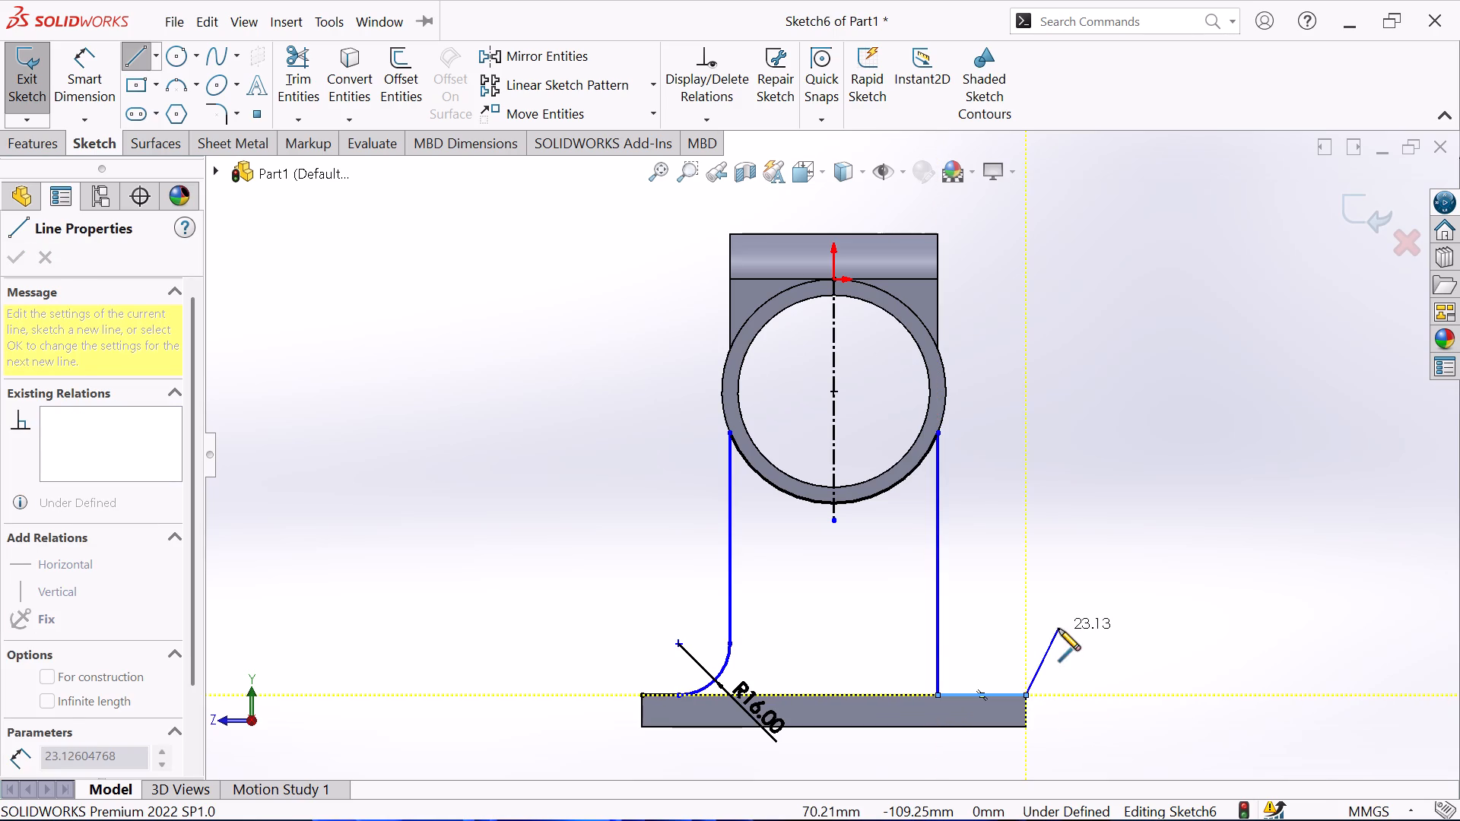
pyautogui.click(1158, 531)
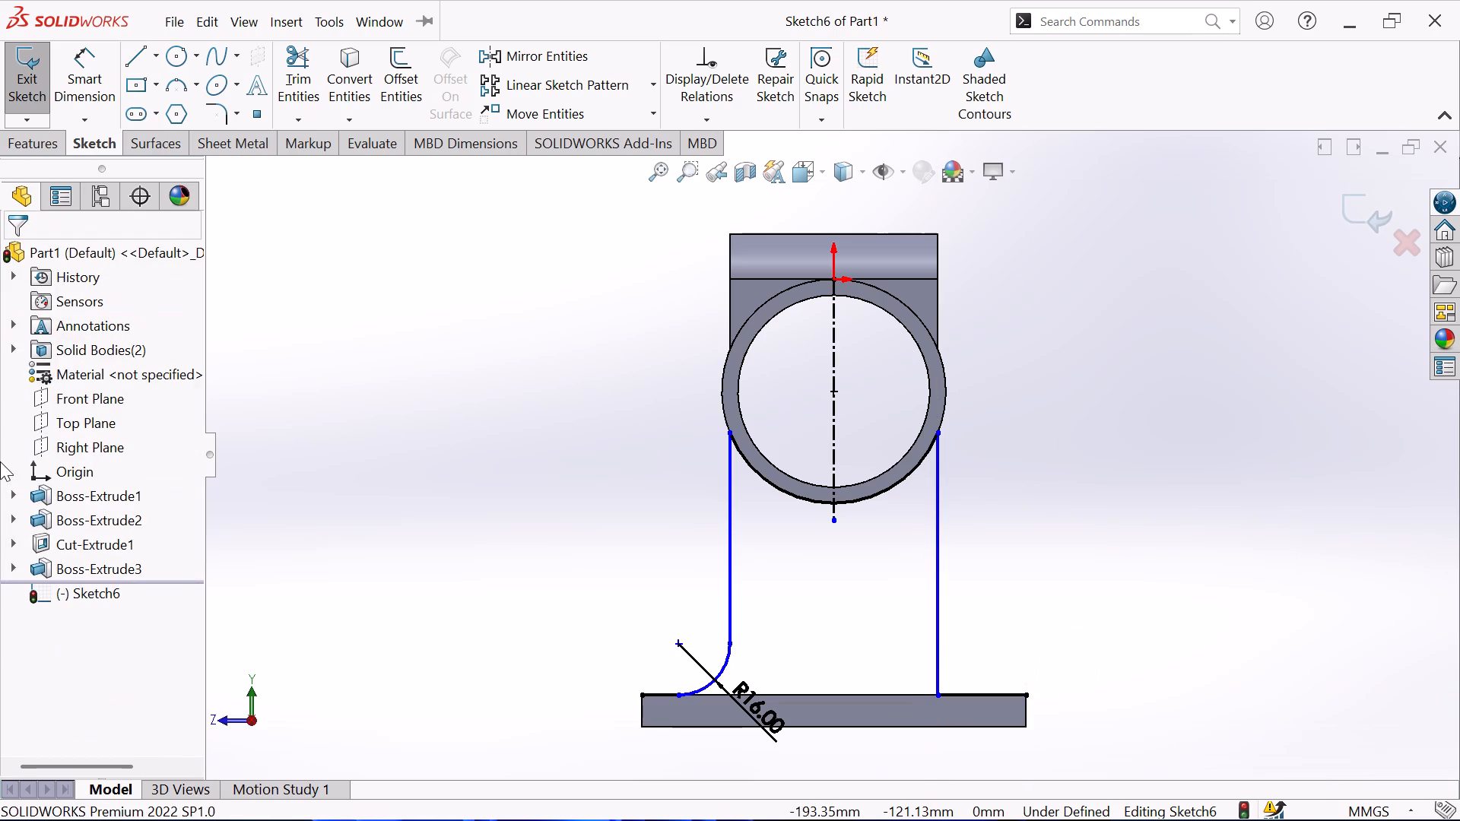
# Fillet the corner between the right vertical leg line and the new horizontal line with a 16 mm radius.
pyautogui.click(221, 109)
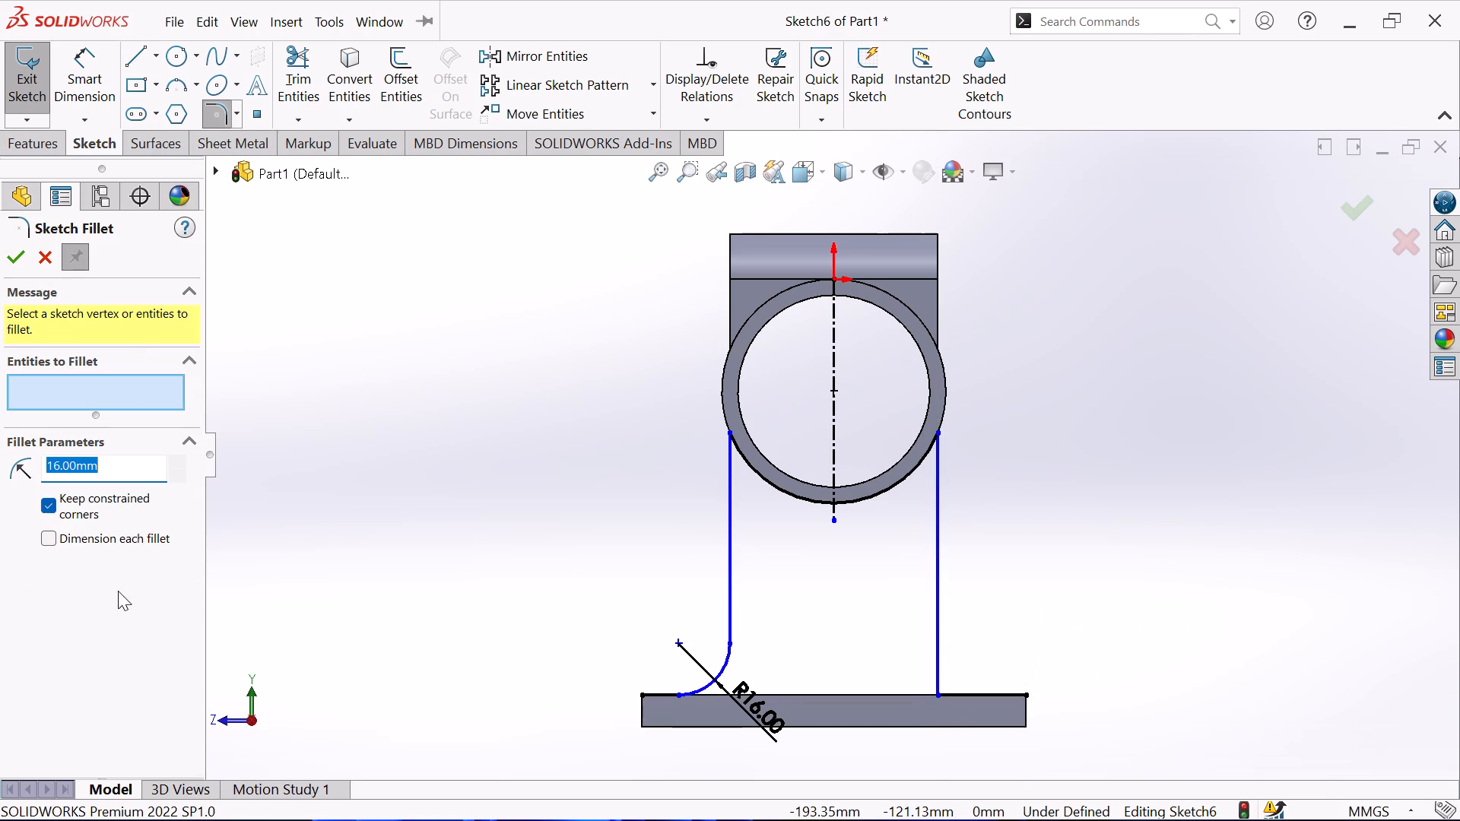
pyautogui.click(938, 671)
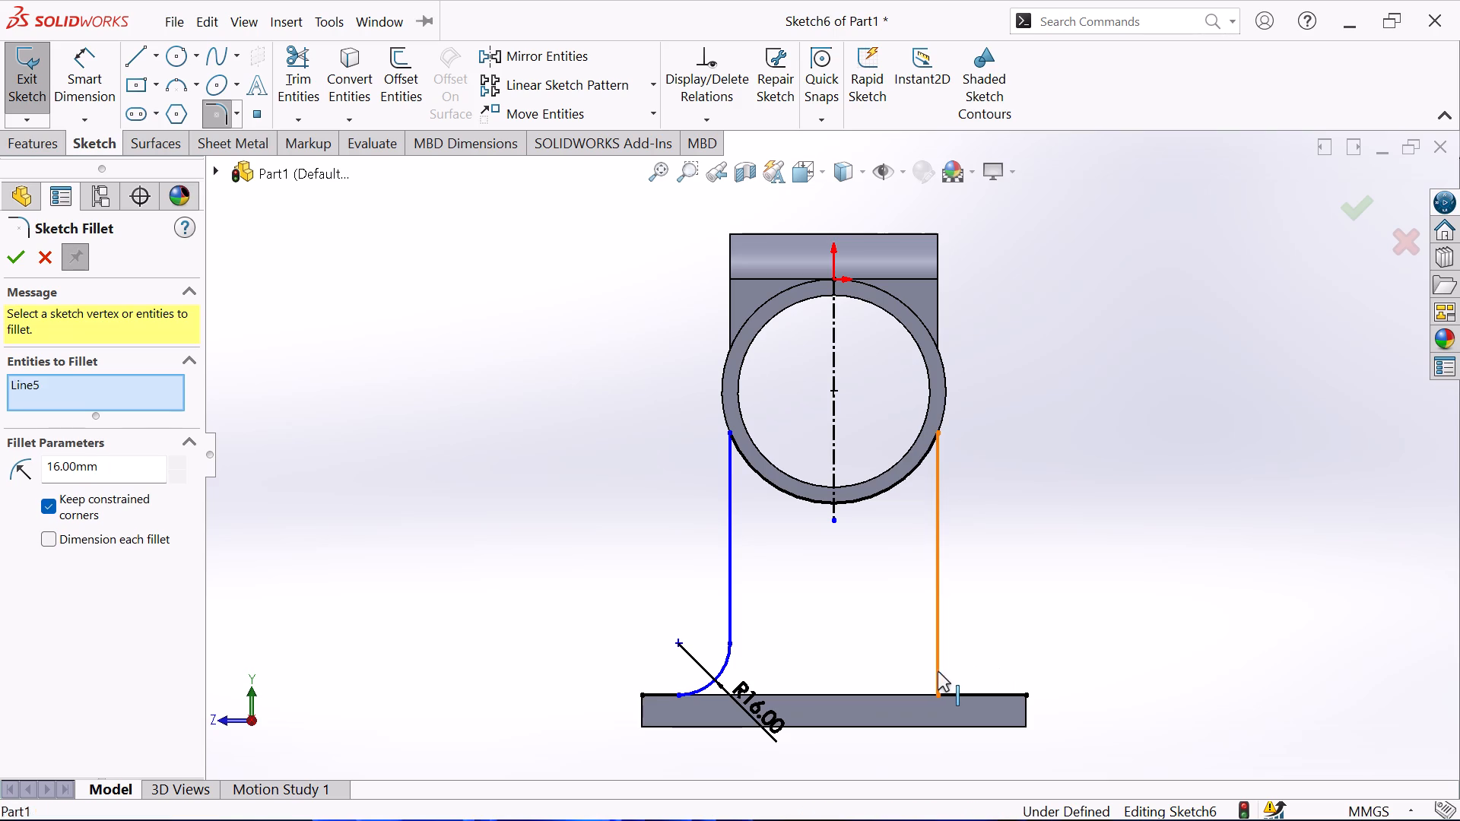
pyautogui.click(956, 695)
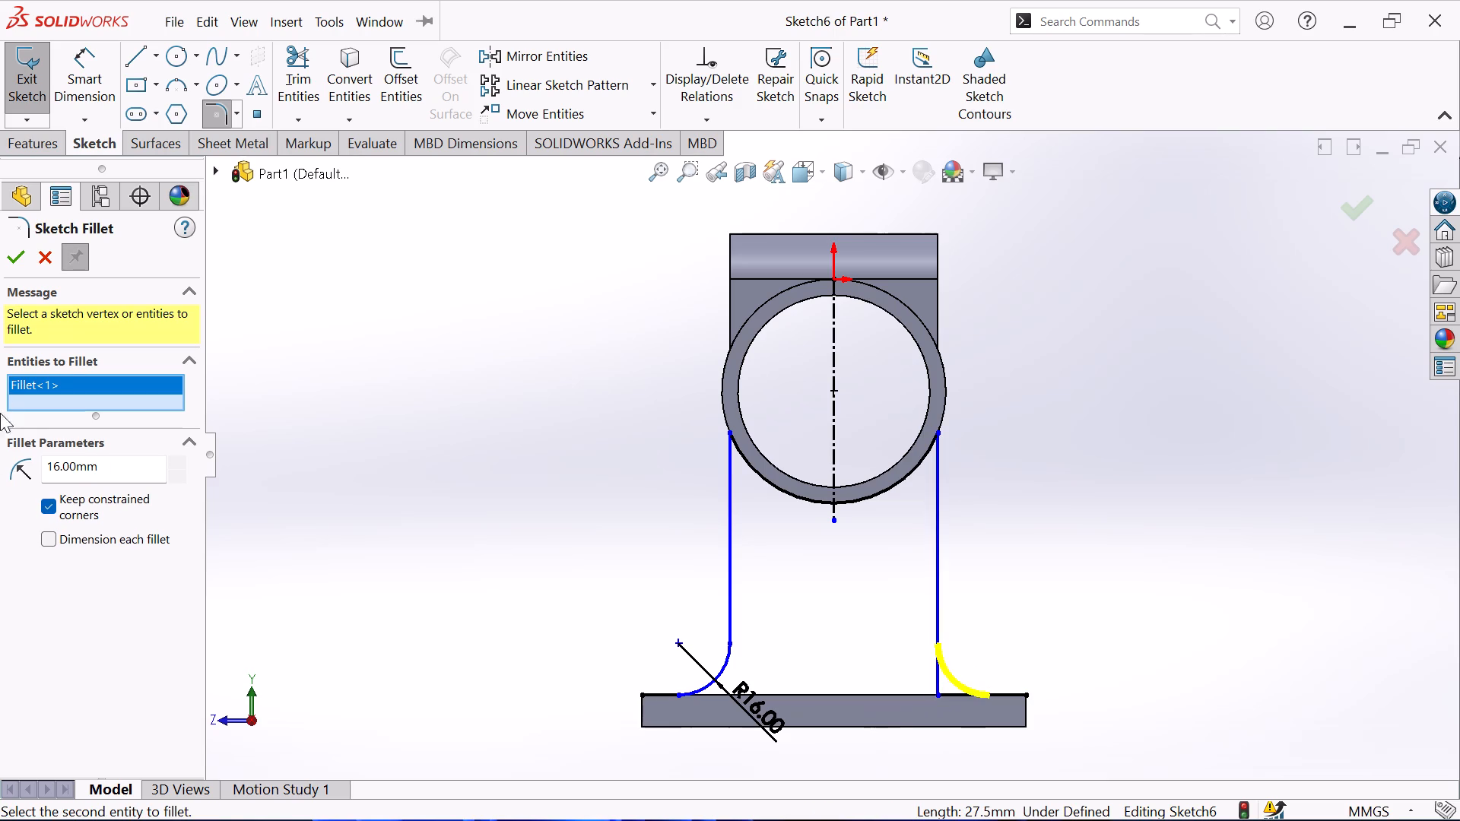
pyautogui.click(24, 258)
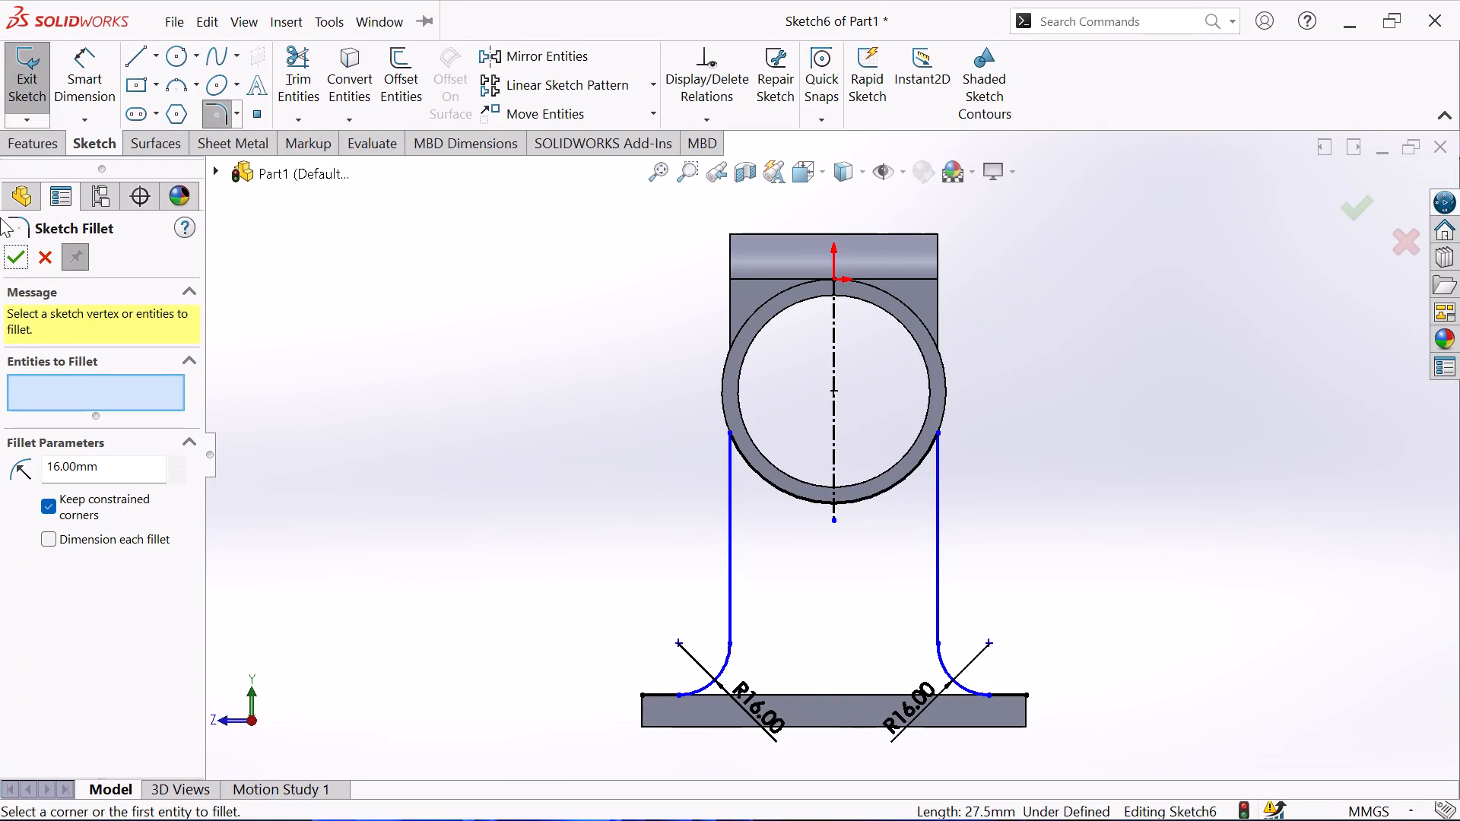
pyautogui.click(8, 255)
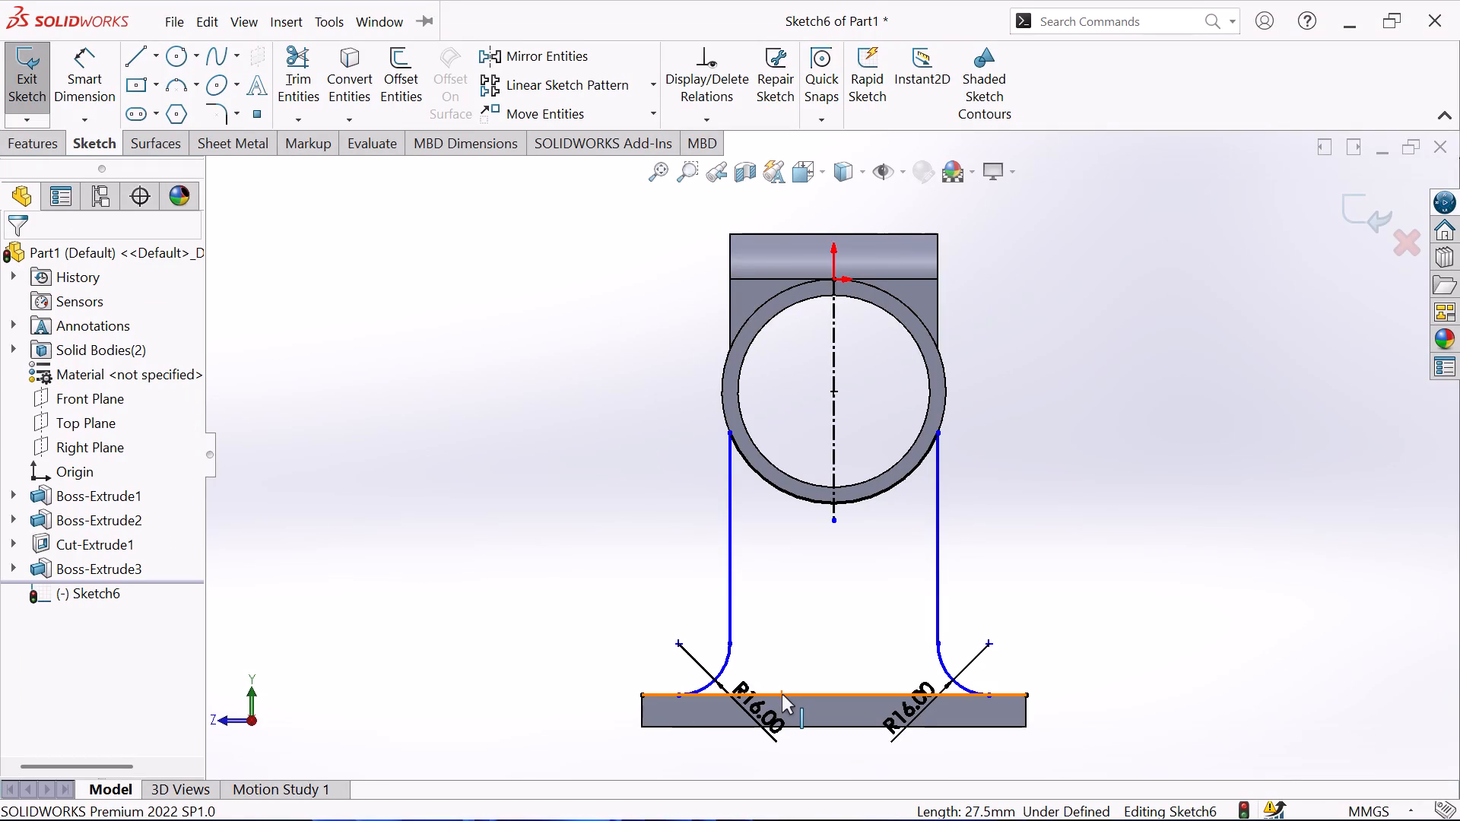
# Convert the base's top edge into the sketch again to close the leg profile between the two fillets.
pyautogui.click(782, 694)
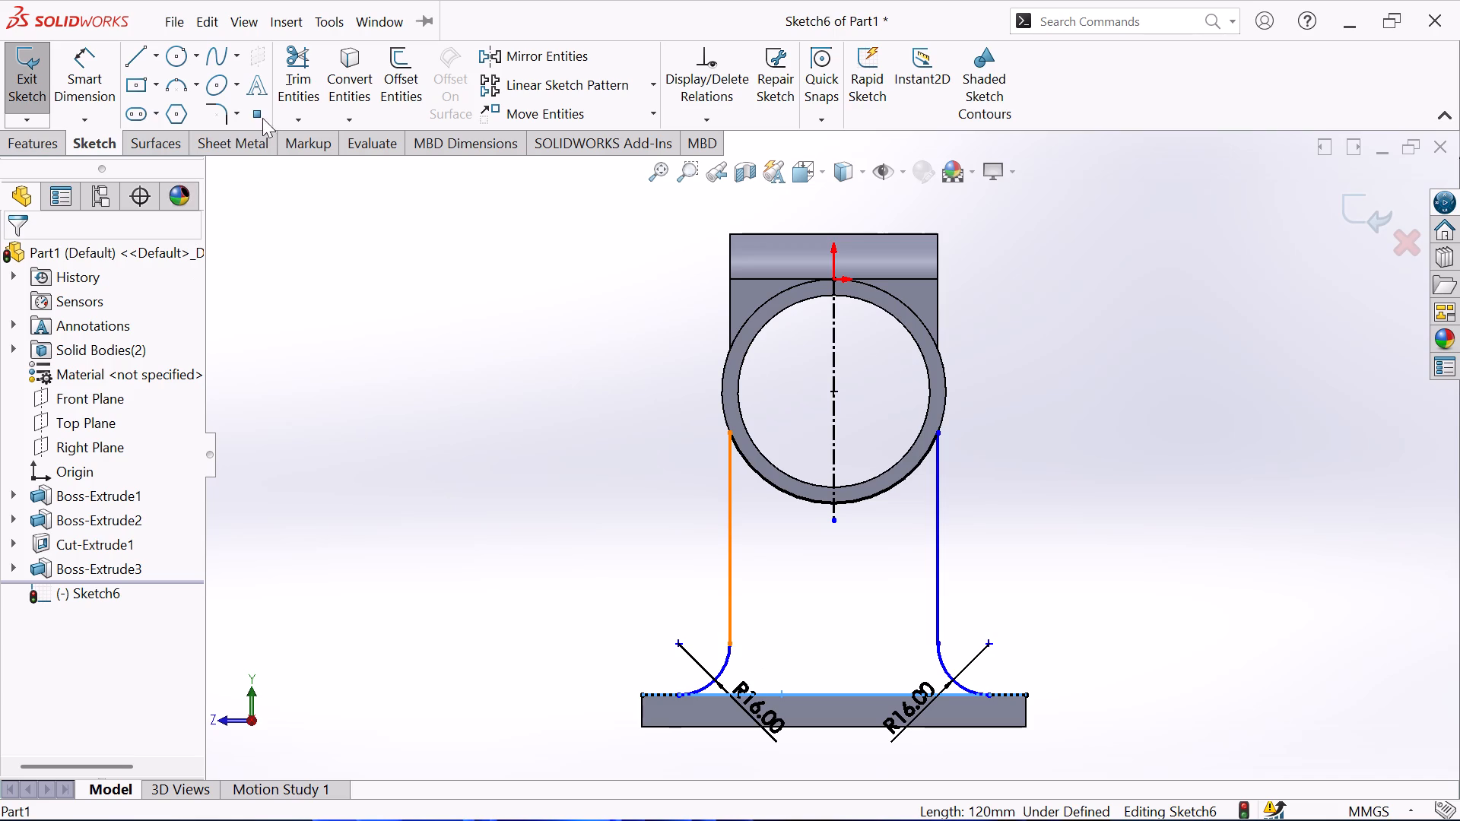
pyautogui.click(358, 97)
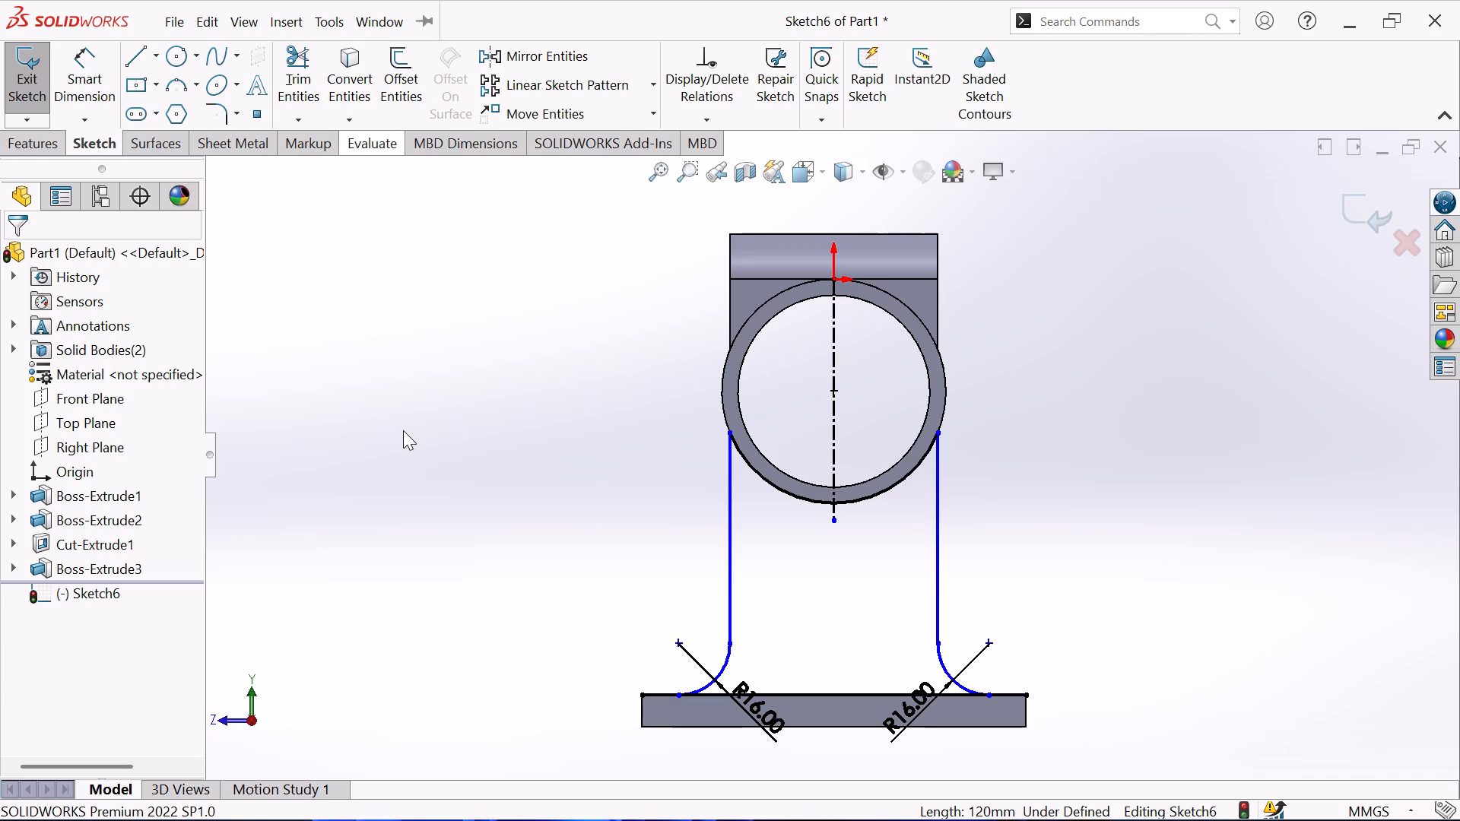
# Extrude the leg region between ring and base 6 mm blind, reversed to run over the base, with the result merged.
pyautogui.click(24, 128)
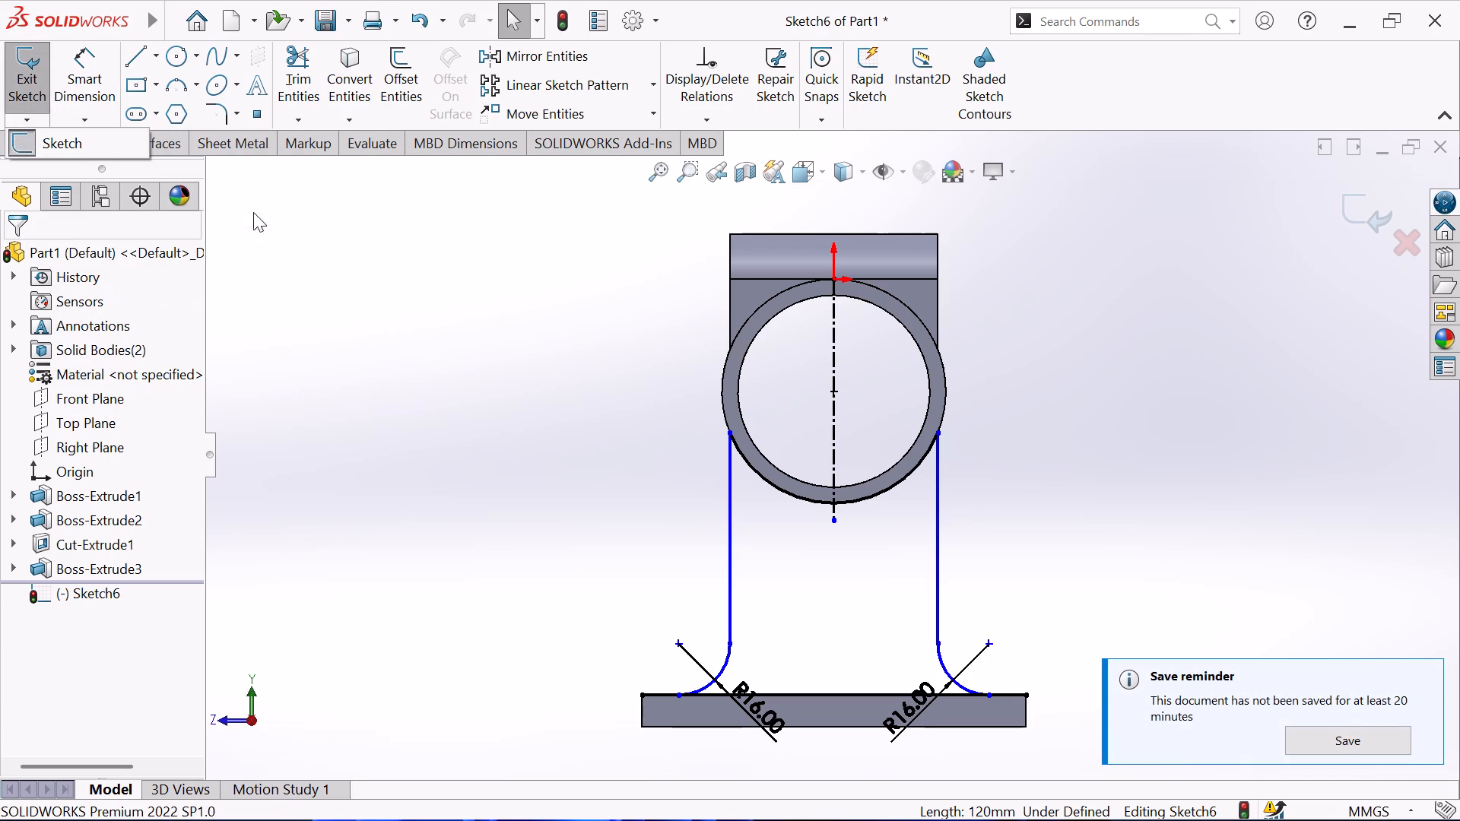
pyautogui.click(302, 239)
pyautogui.click(24, 142)
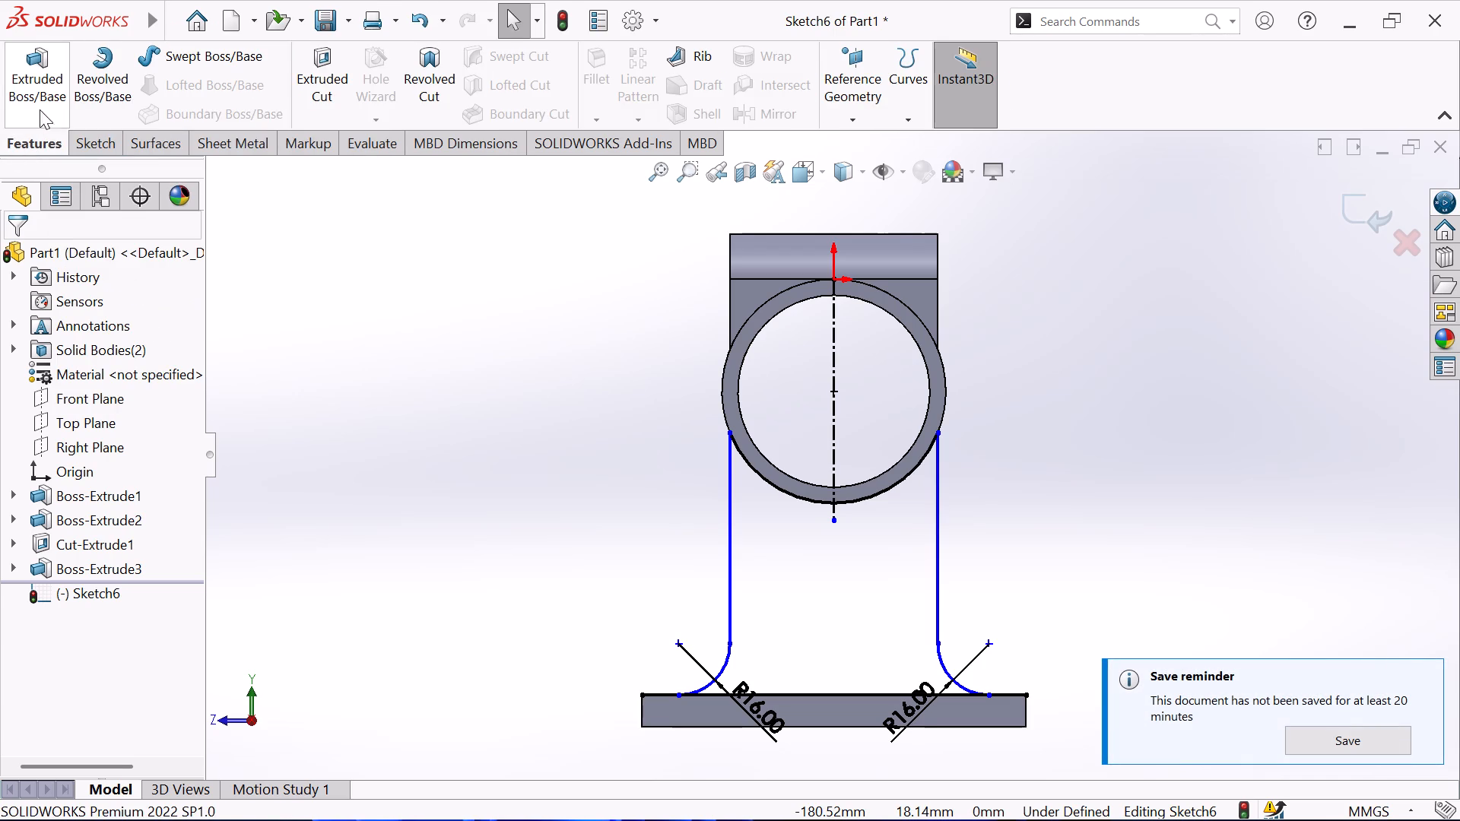
pyautogui.click(33, 82)
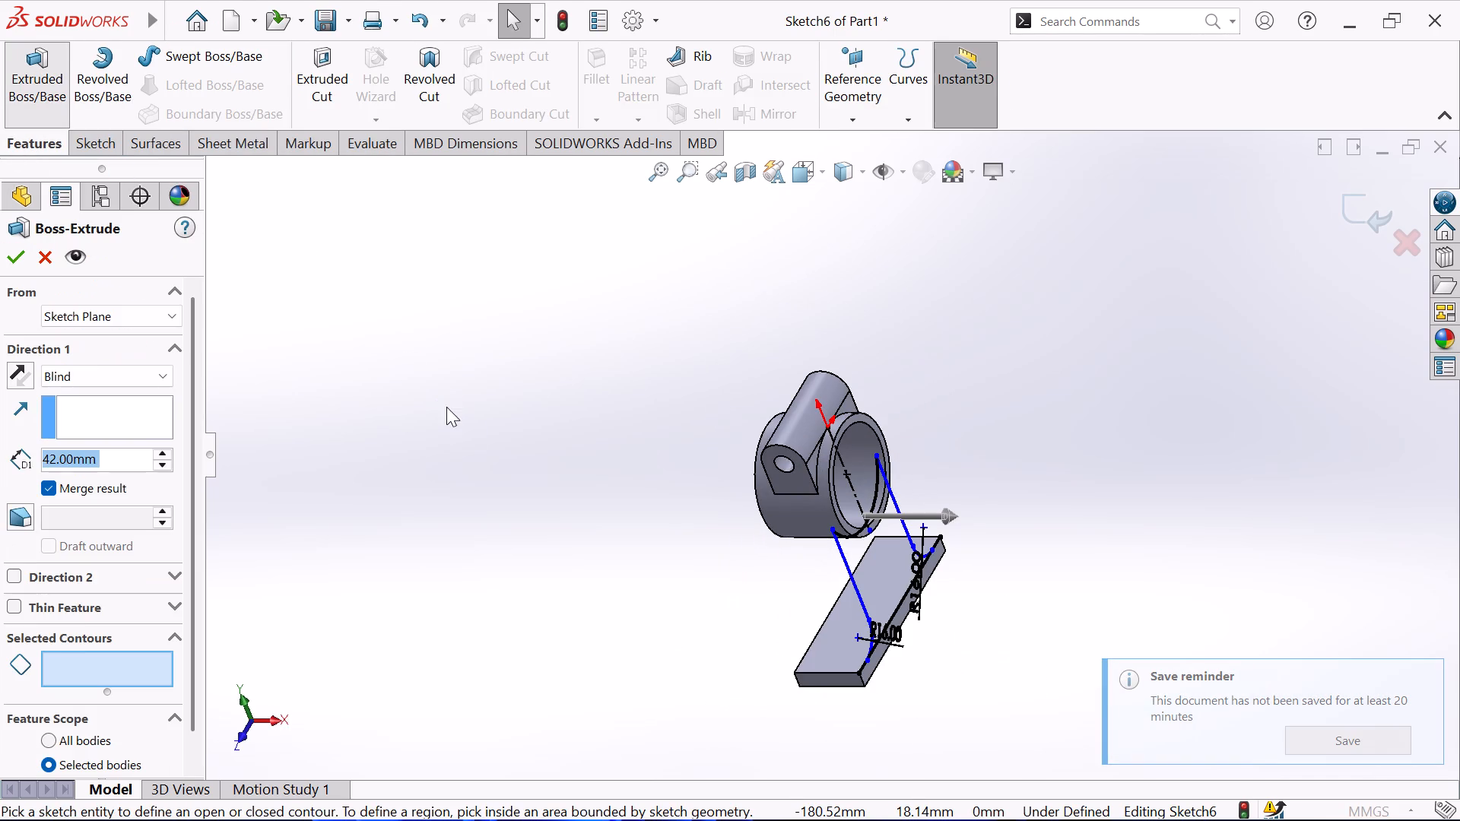
pyautogui.moveTo(450, 406); pyautogui.dragTo(487, 315, button='middle')
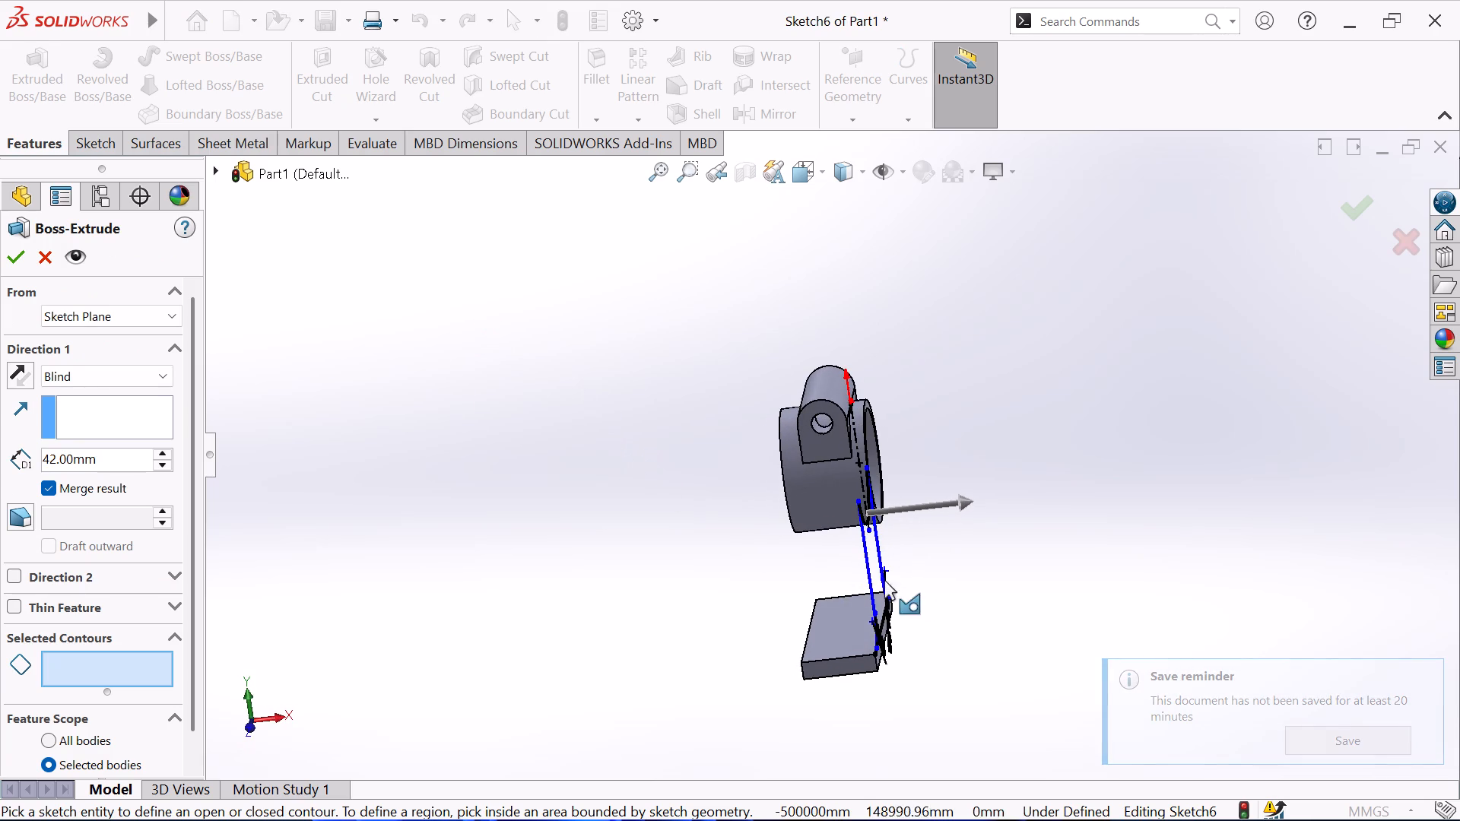
pyautogui.moveTo(972, 580); pyautogui.dragTo(945, 594, button='middle')
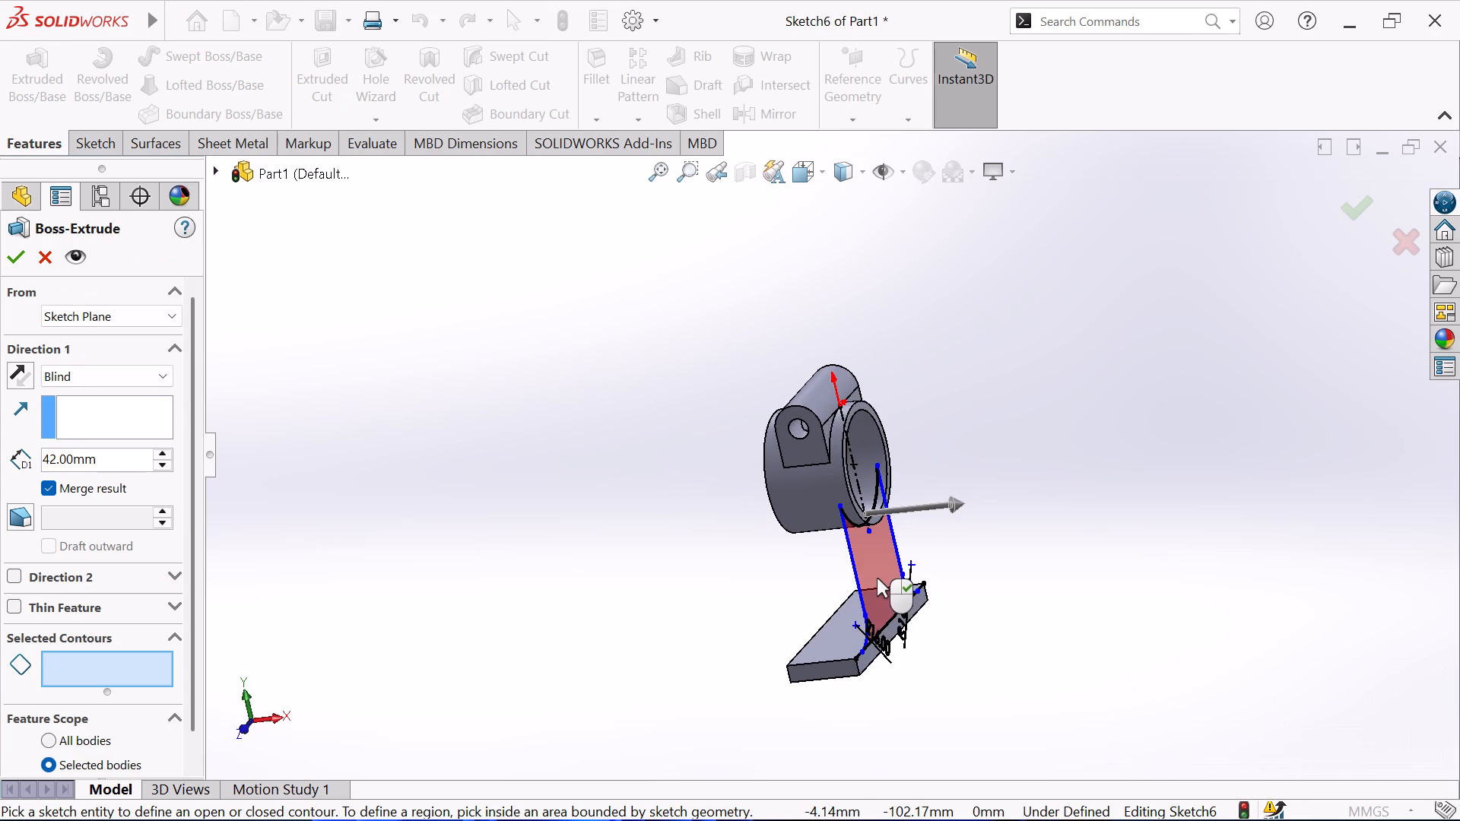
pyautogui.click(877, 578)
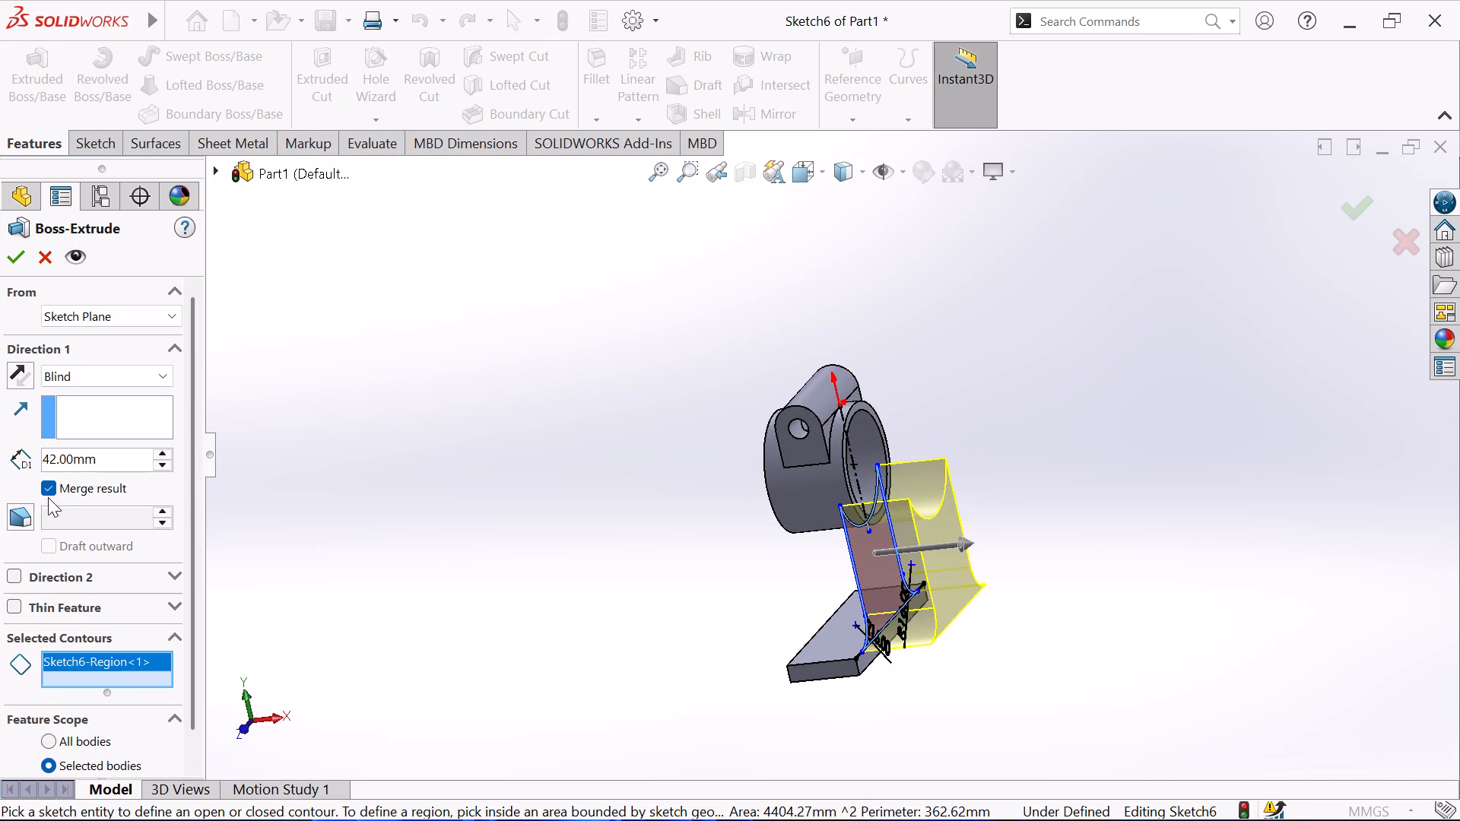
pyautogui.click(21, 379)
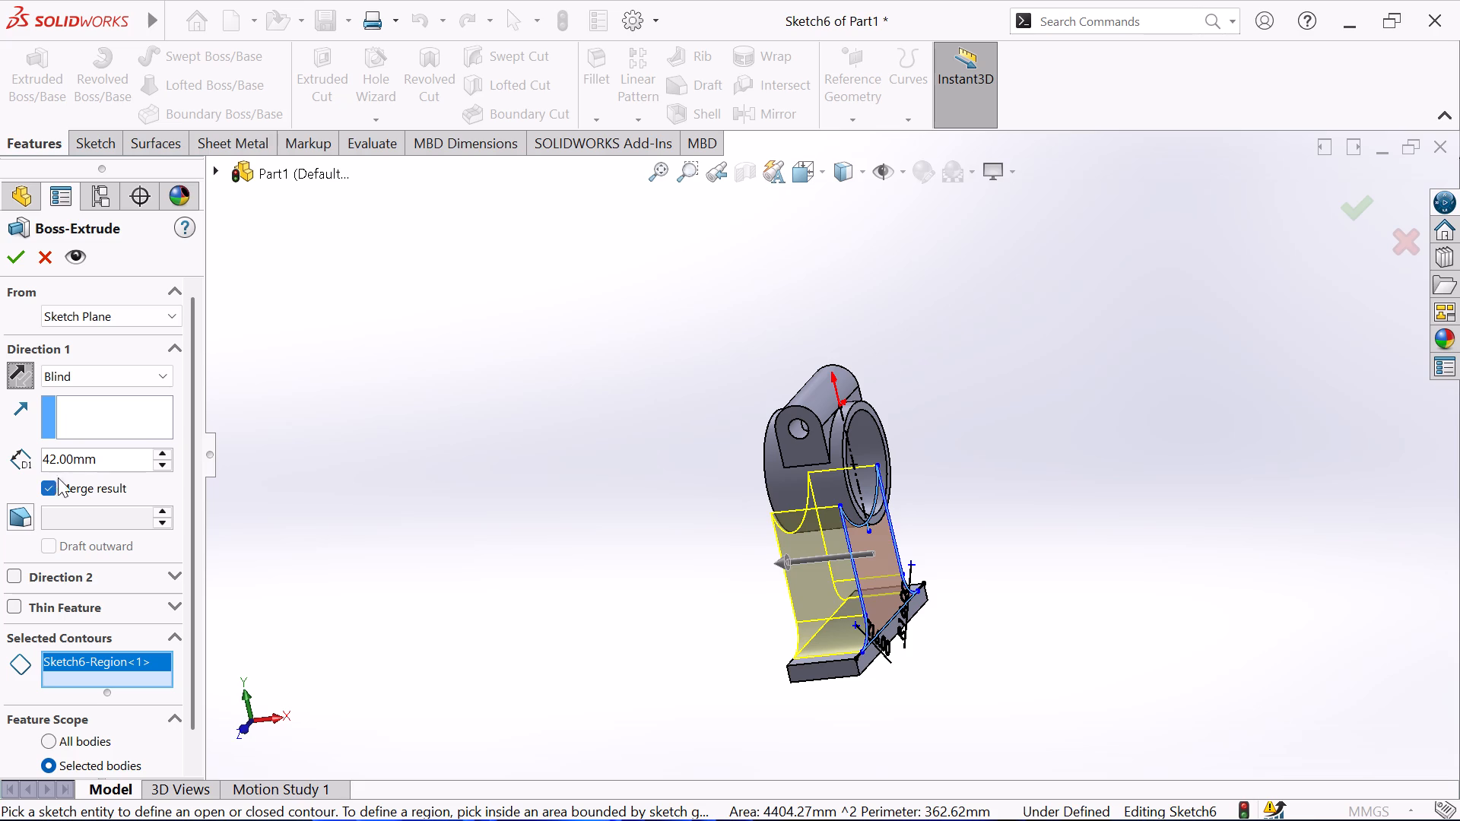
pyautogui.doubleClick(110, 461)
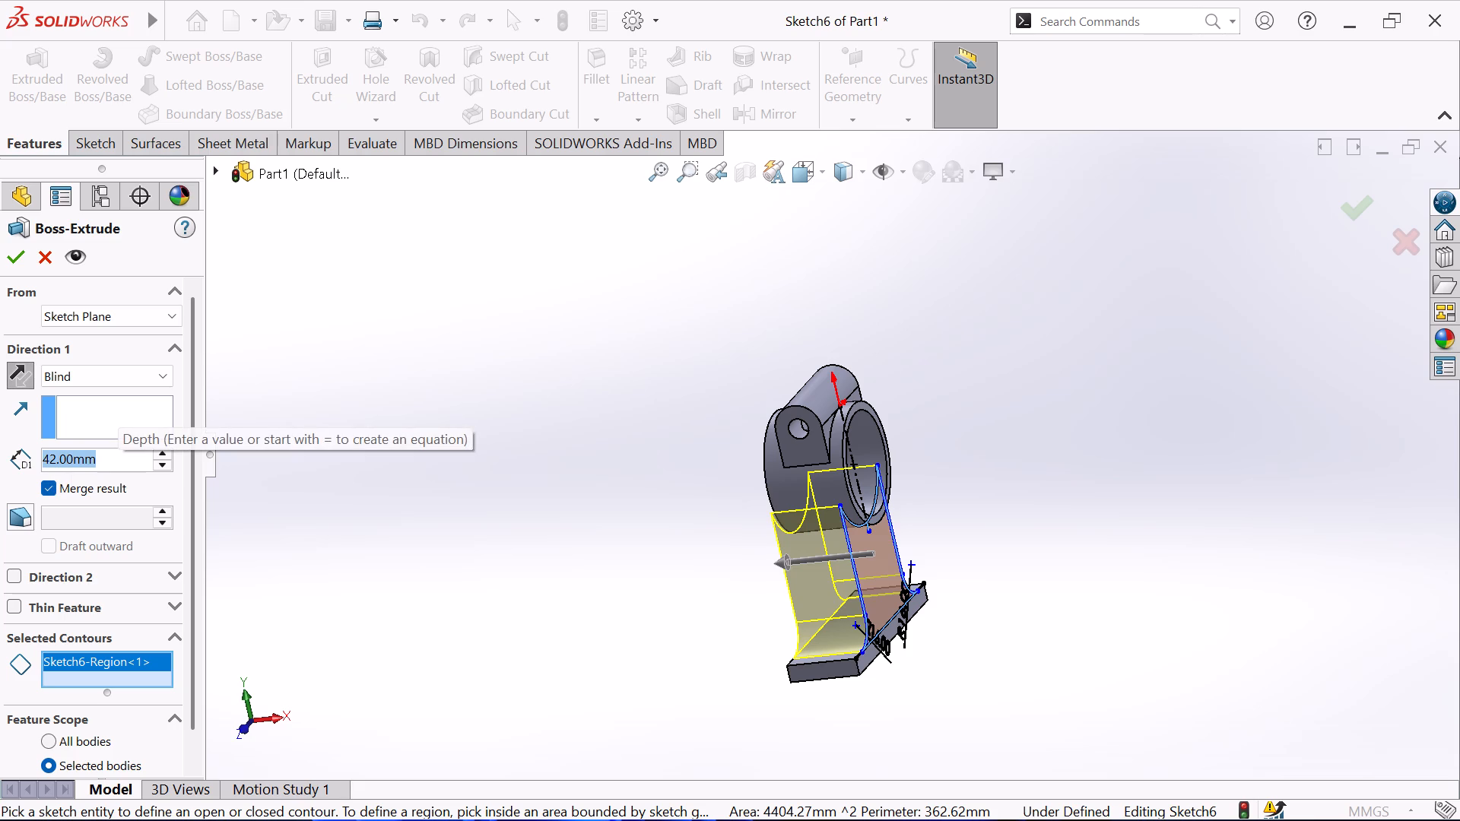
pyautogui.press('6')
pyautogui.press('Return')
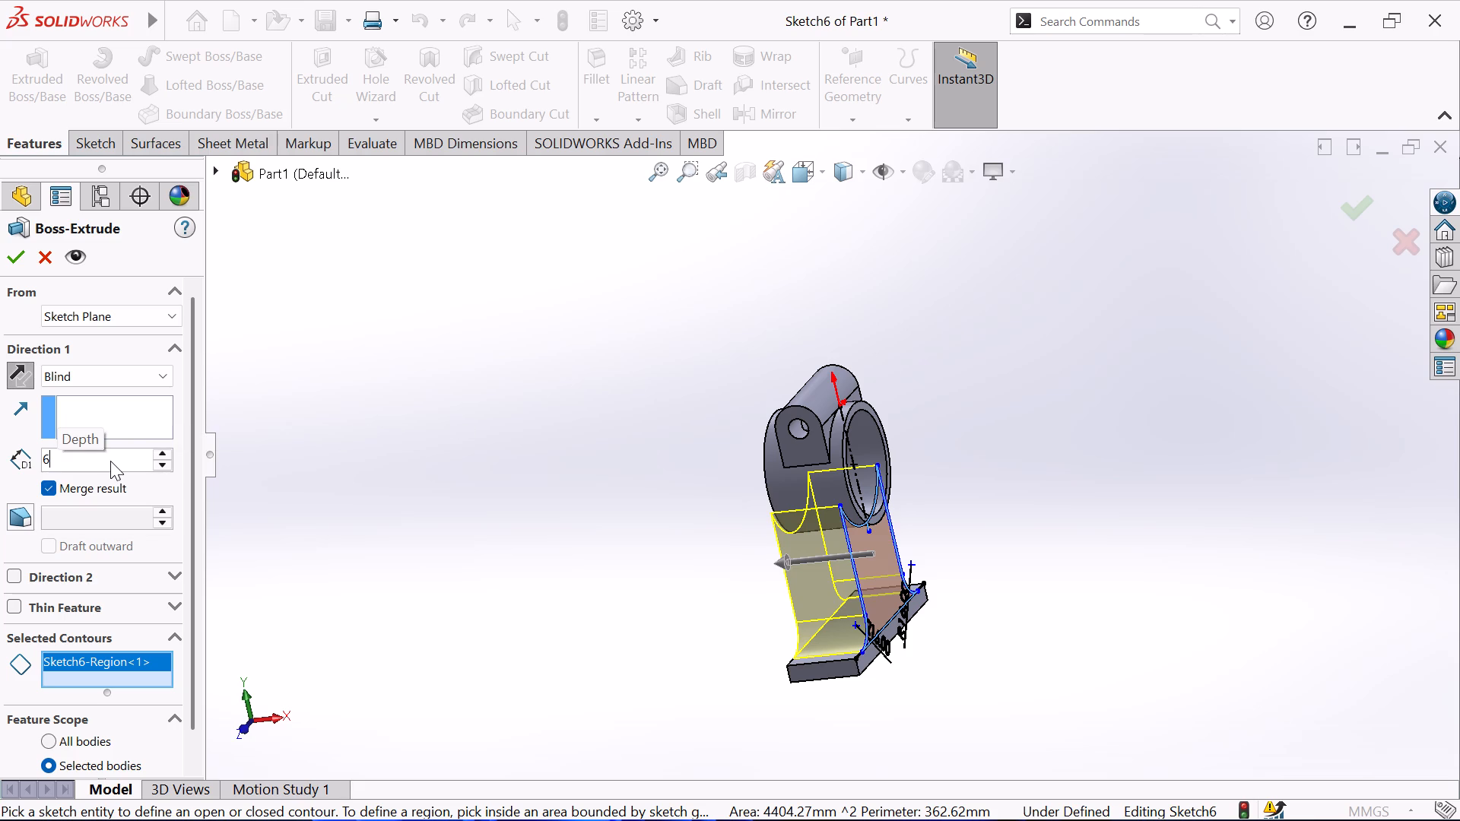
pyautogui.press('Return')
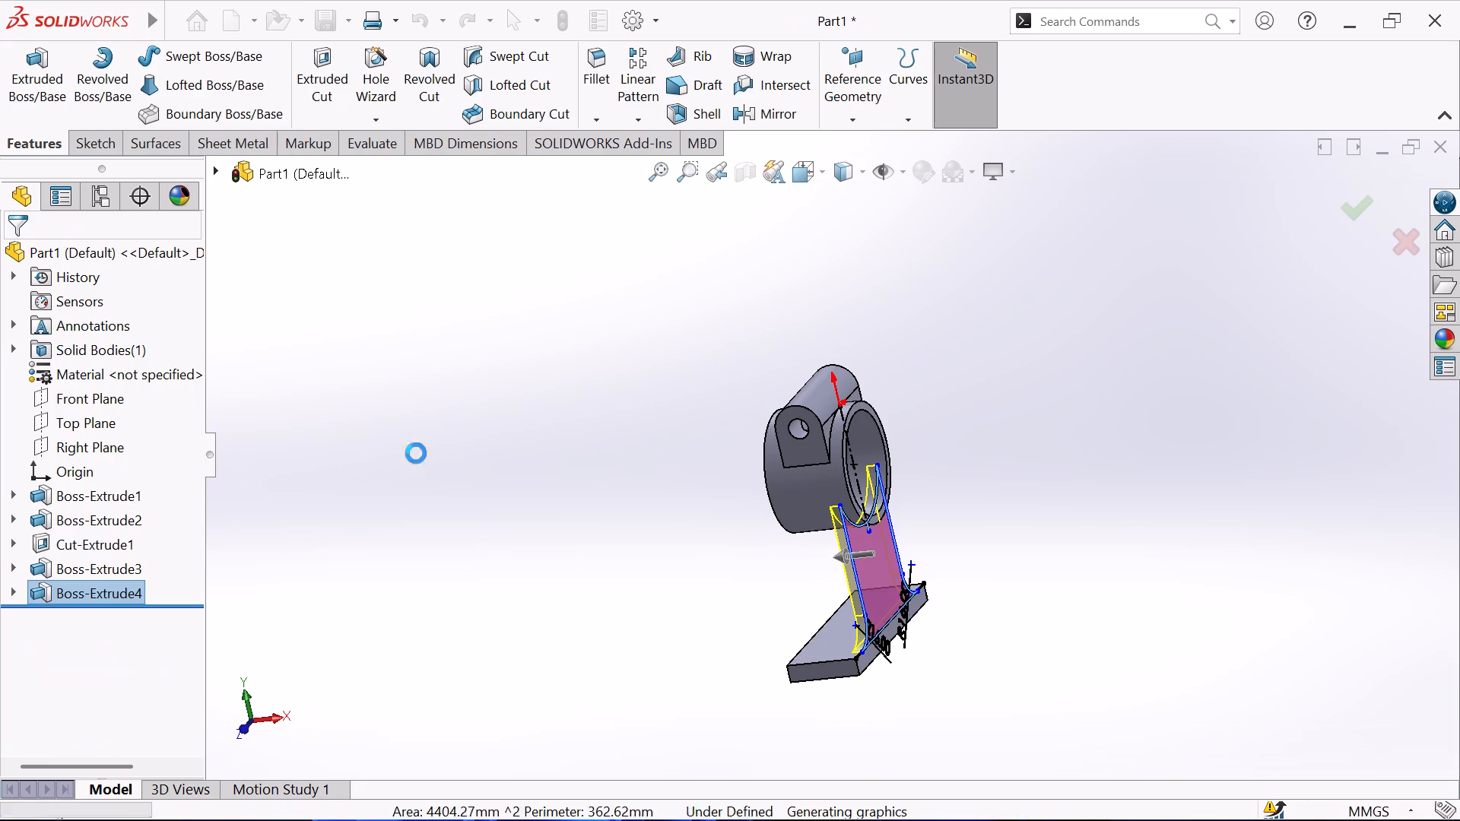
pyautogui.press('Escape')
# Start a new sketch on the leg's large flat face on the side over the base.
pyautogui.moveTo(455, 439); pyautogui.dragTo(570, 420, button='middle')
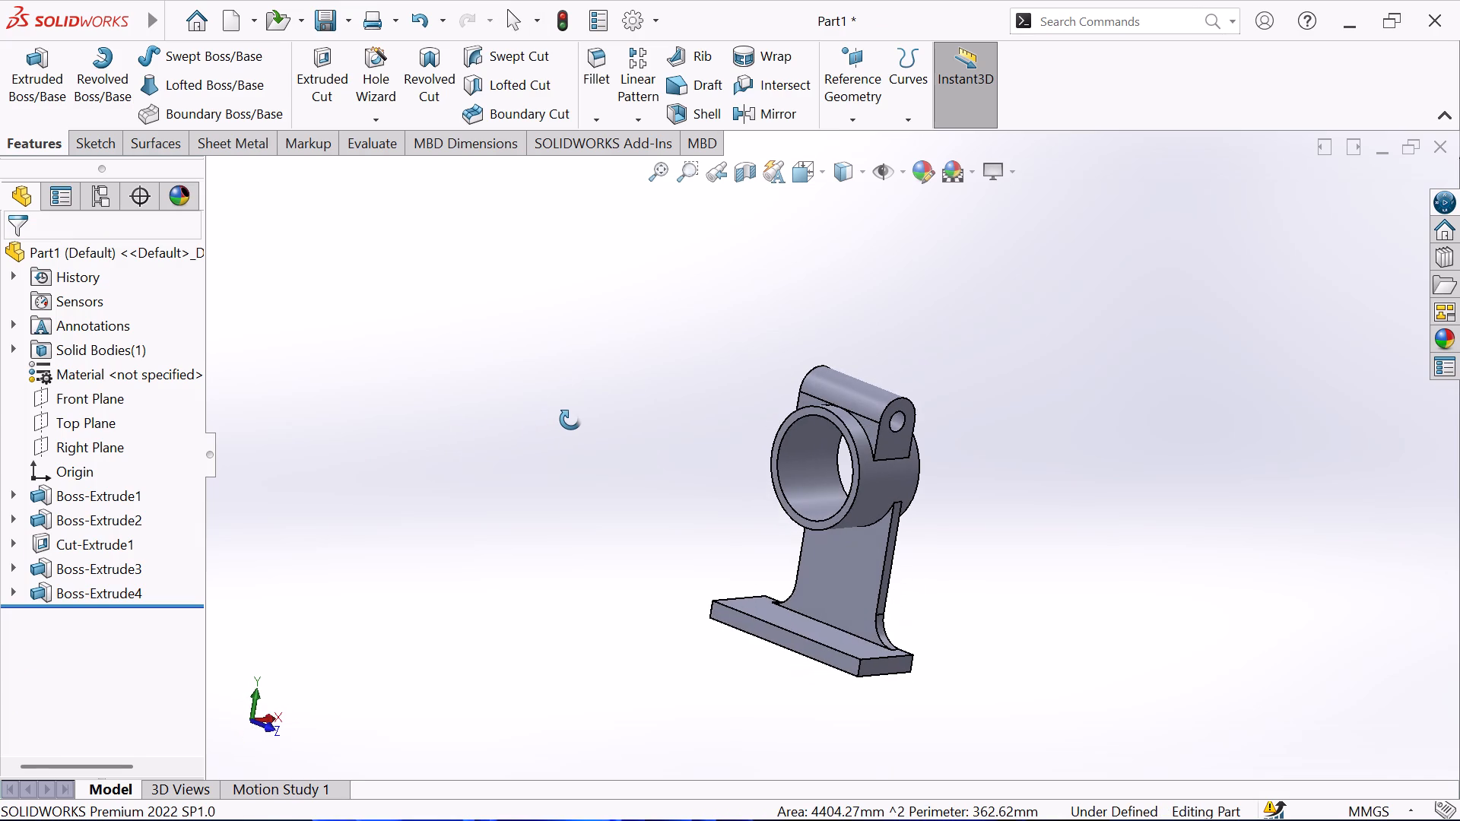
pyautogui.moveTo(570, 420); pyautogui.dragTo(480, 488, button='middle')
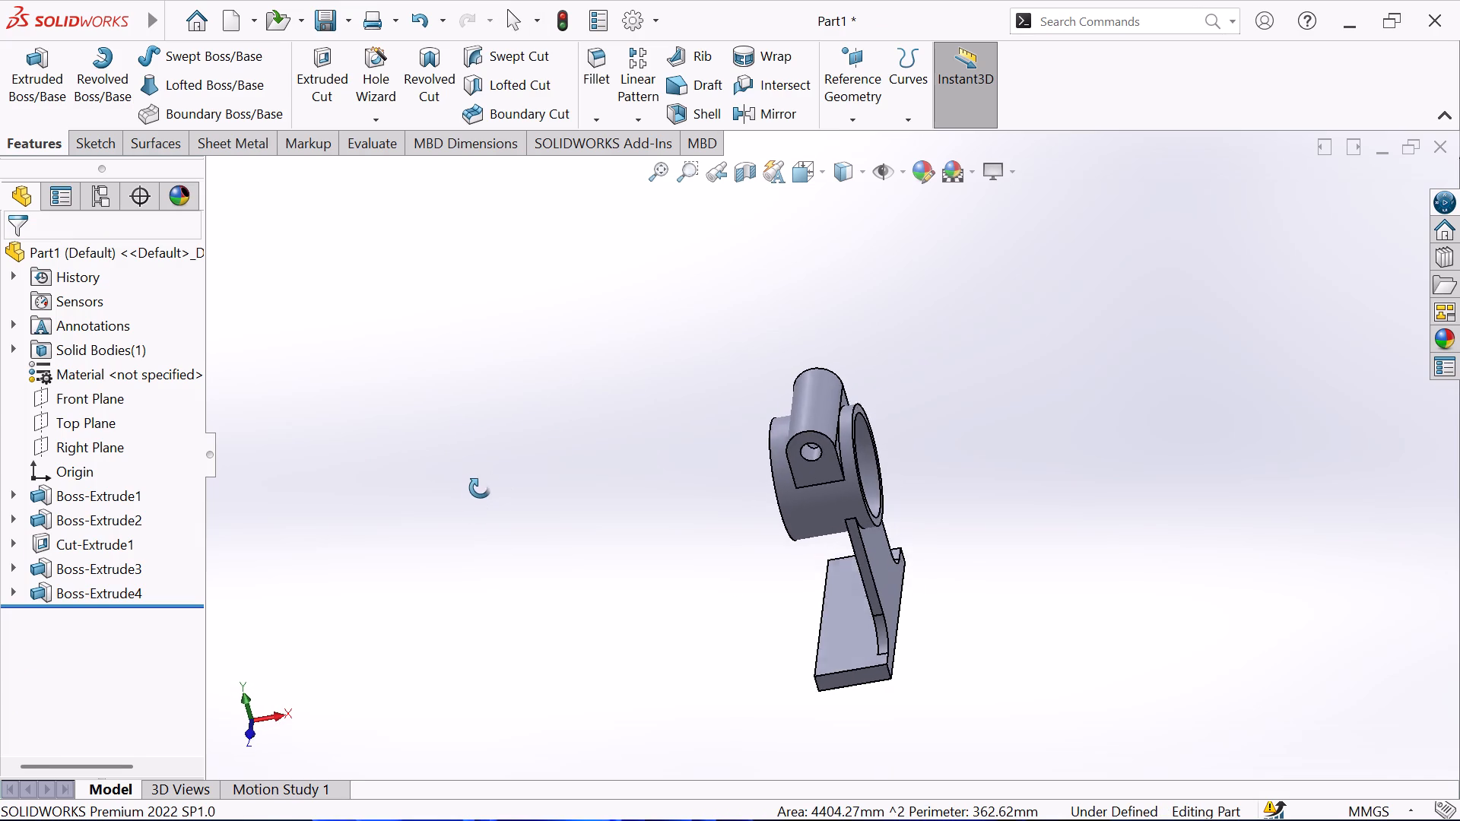
pyautogui.moveTo(480, 488); pyautogui.dragTo(493, 460, button='middle')
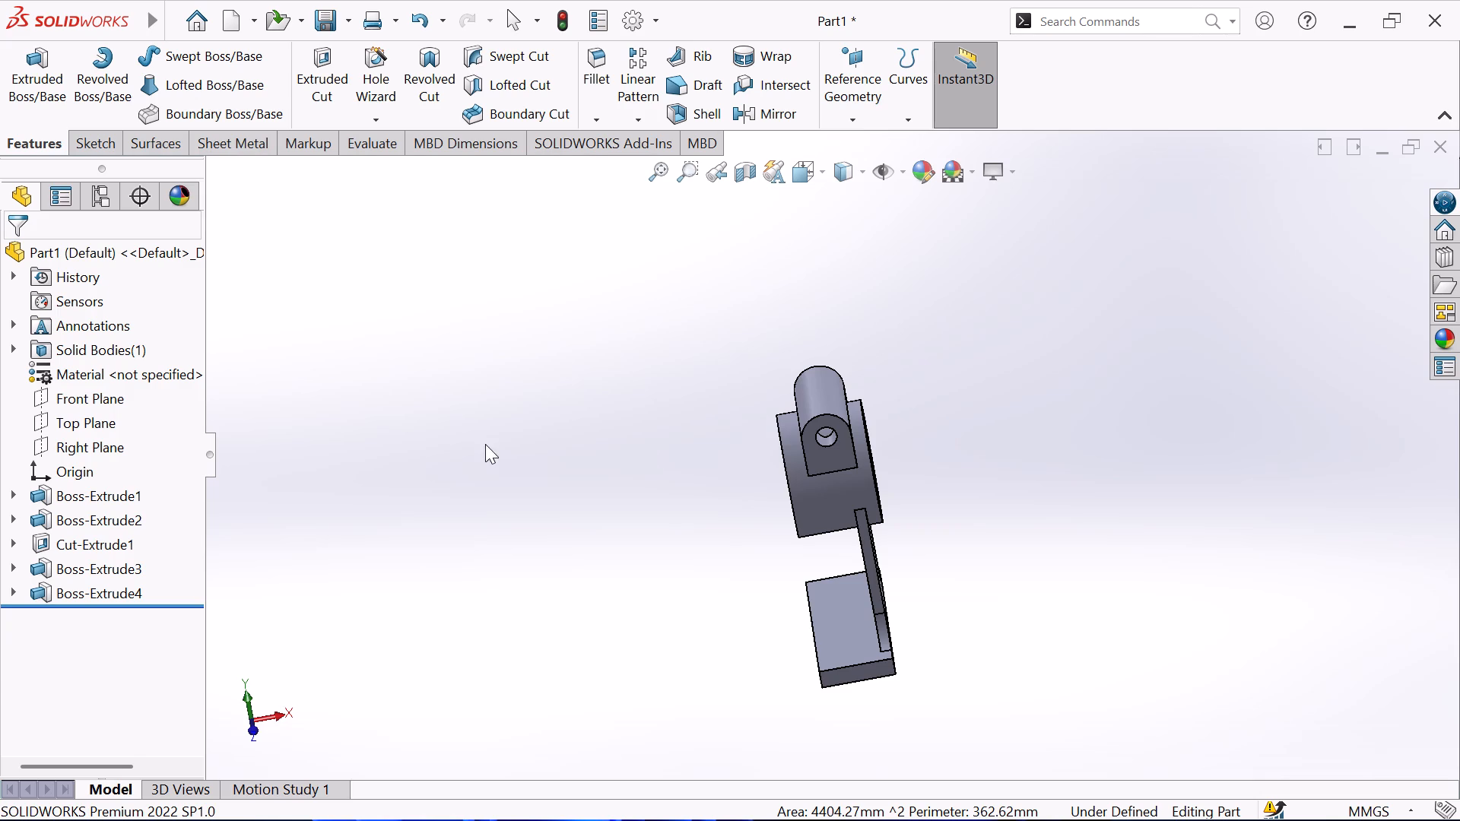
pyautogui.moveTo(504, 400); pyautogui.dragTo(646, 326, button='middle')
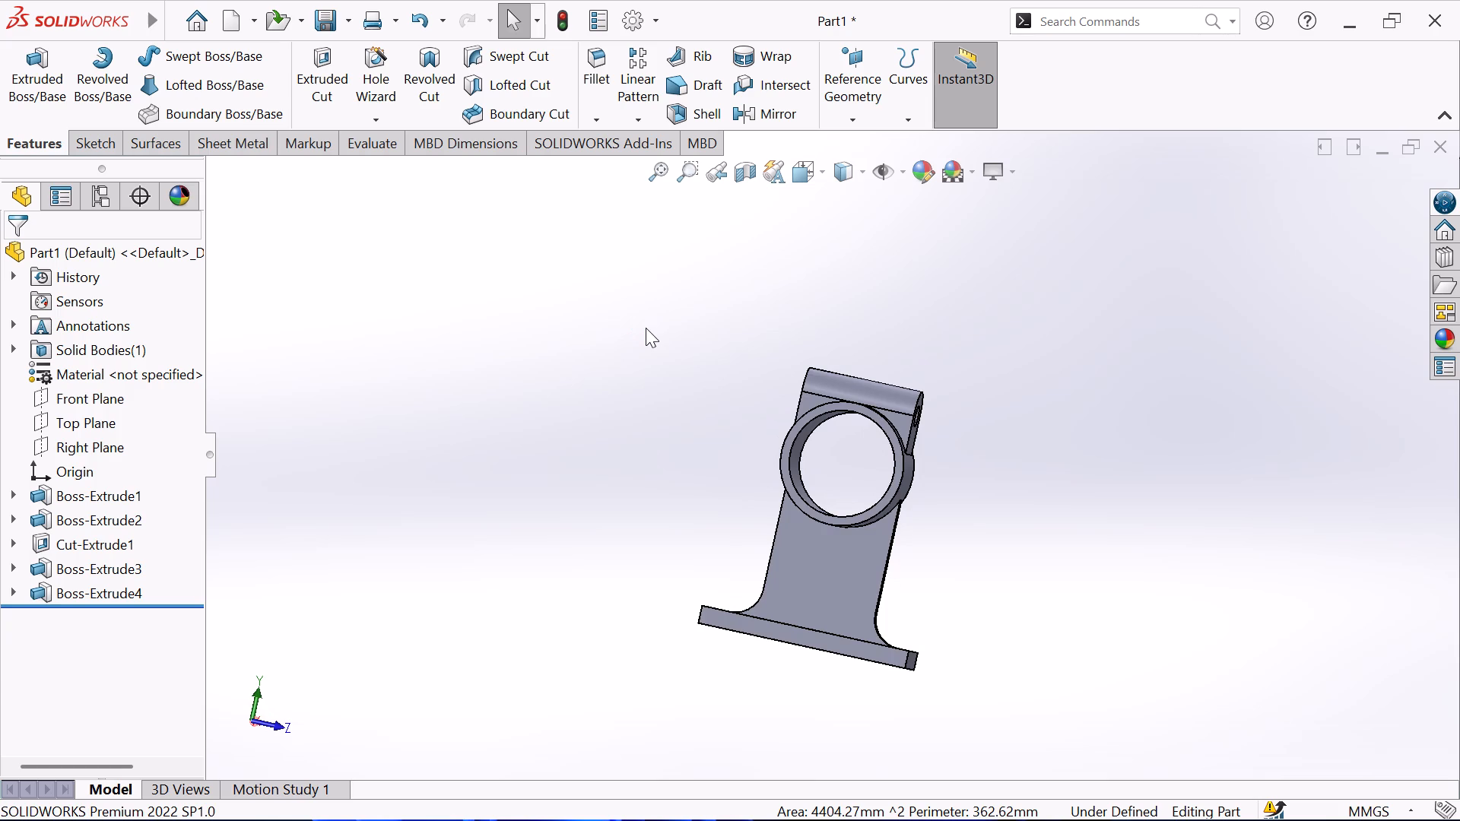
pyautogui.click(827, 588)
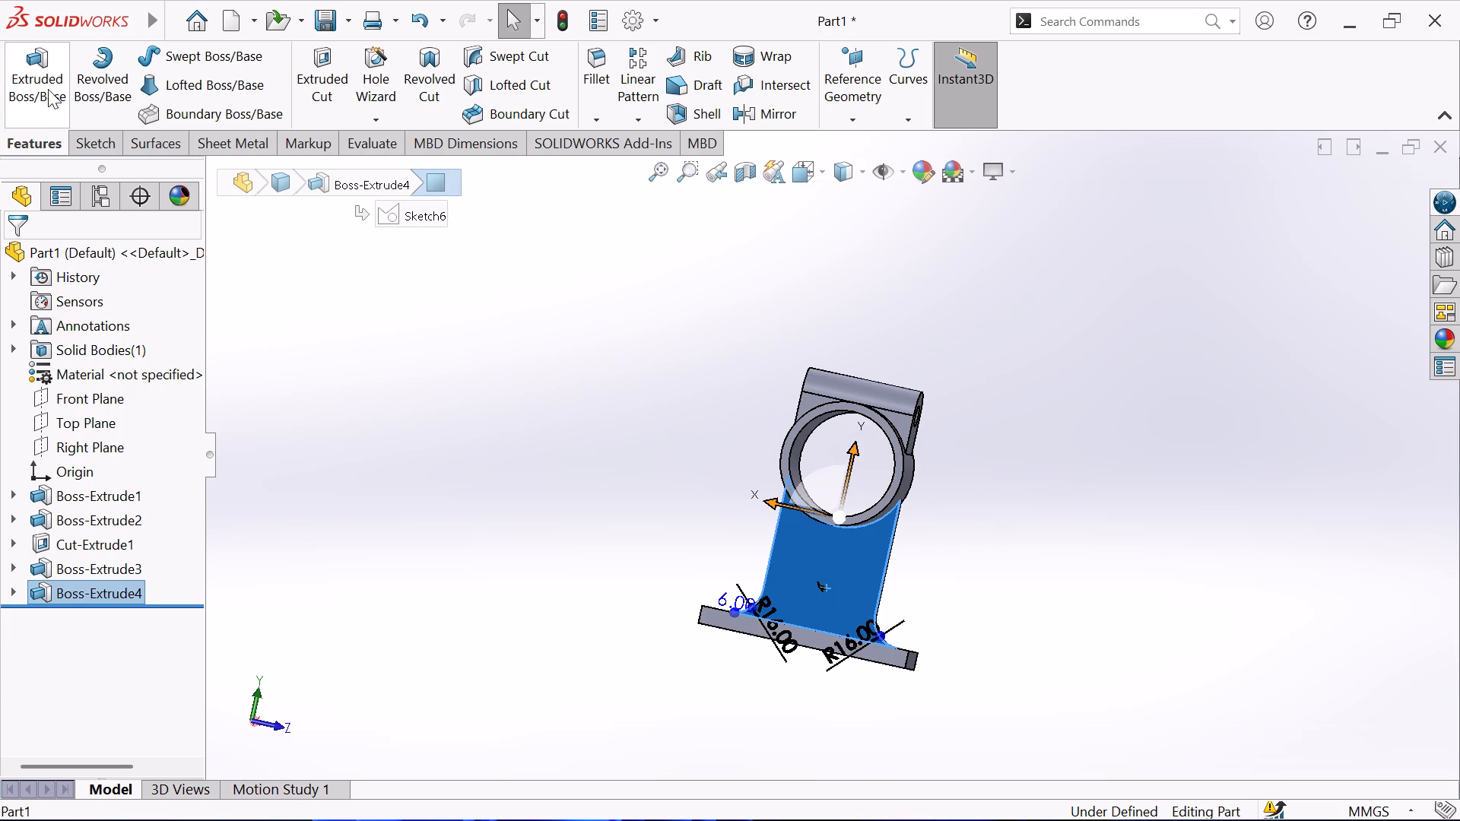
pyautogui.click(104, 141)
pyautogui.click(32, 82)
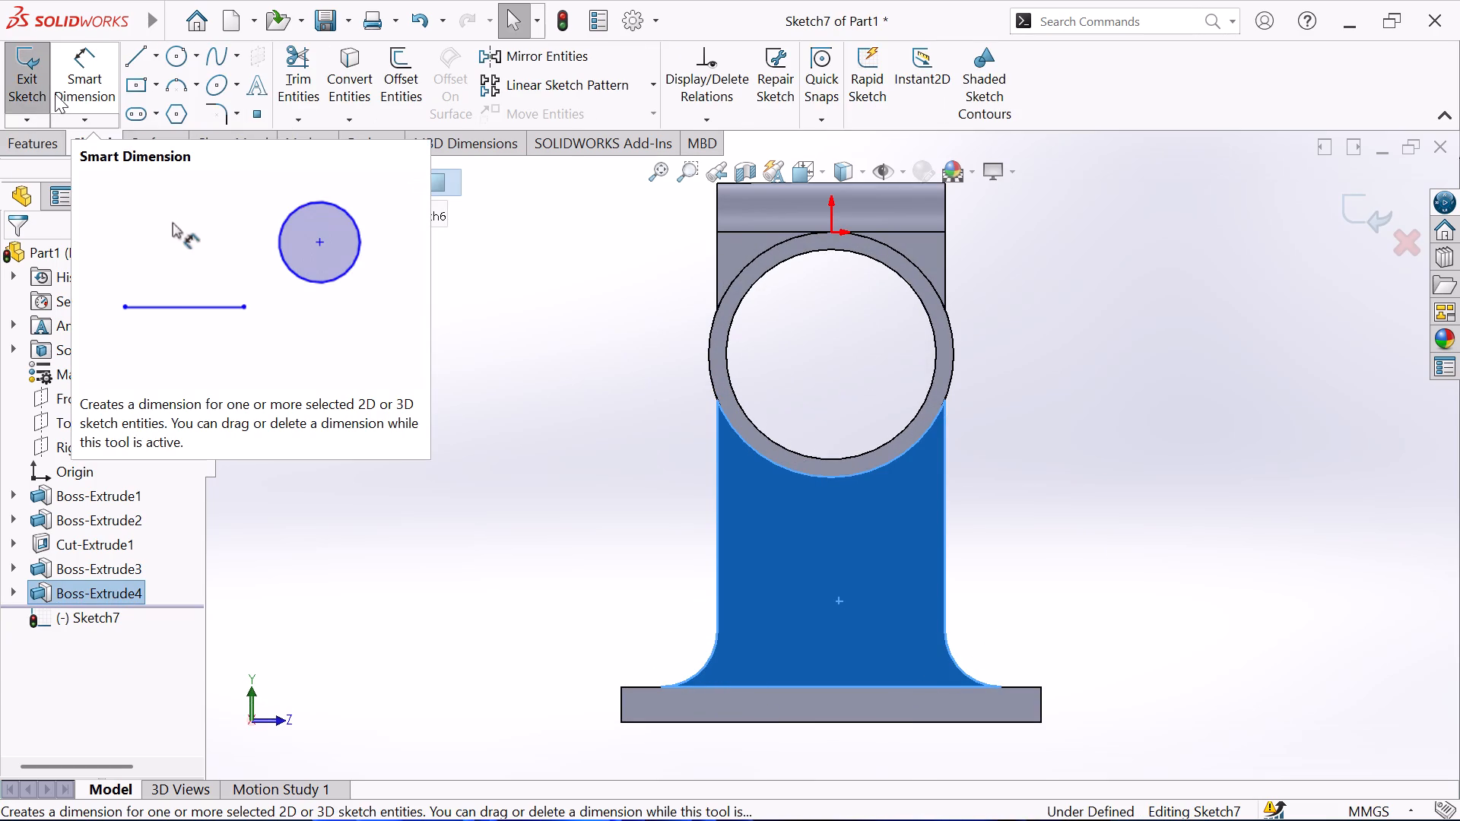
# Sketch a vertical centerline 140 mm long from the origin down to the base's bottom edge.
pyautogui.click(160, 46)
pyautogui.click(136, 105)
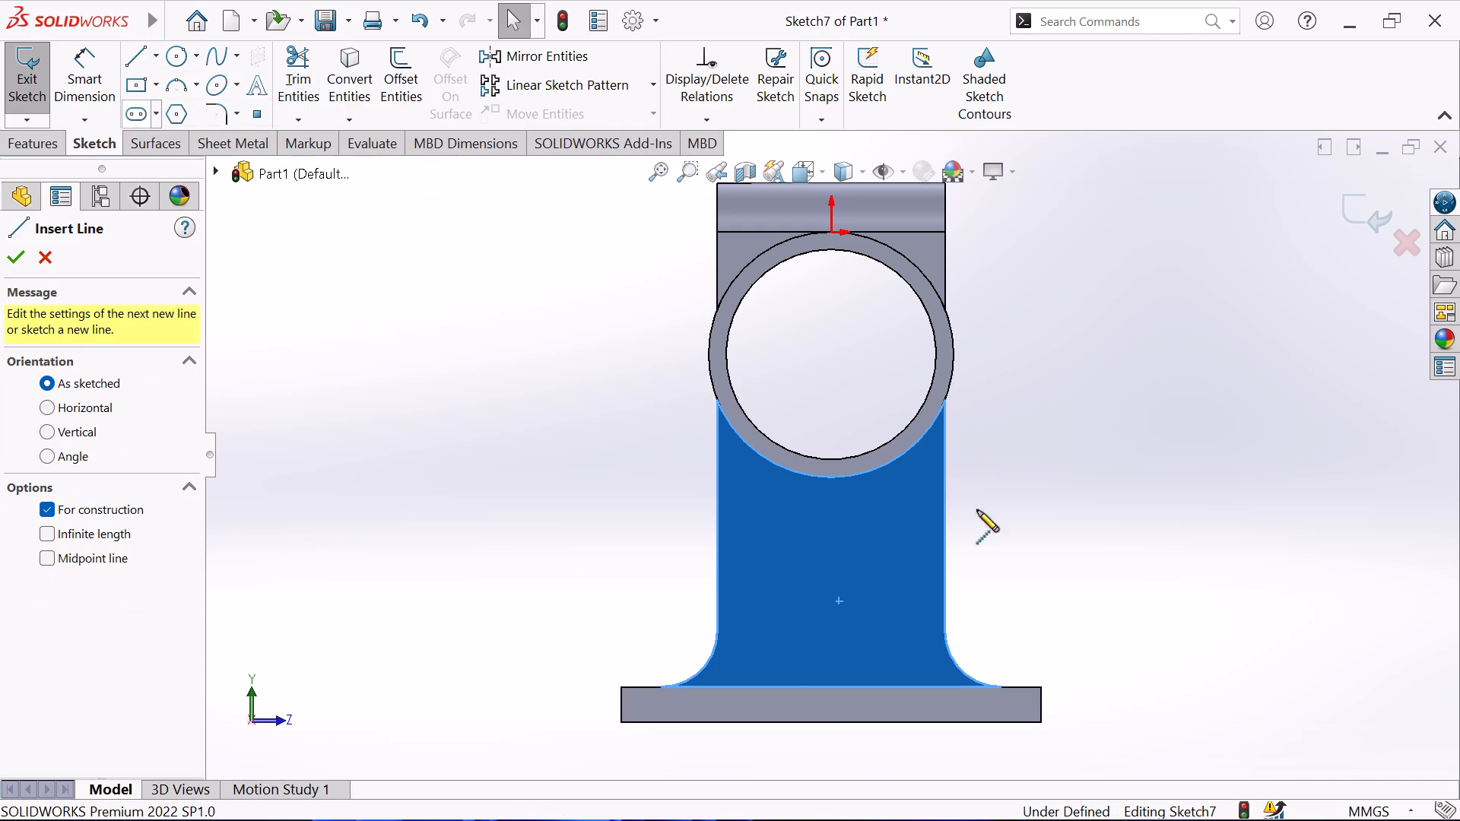
pyautogui.click(832, 230)
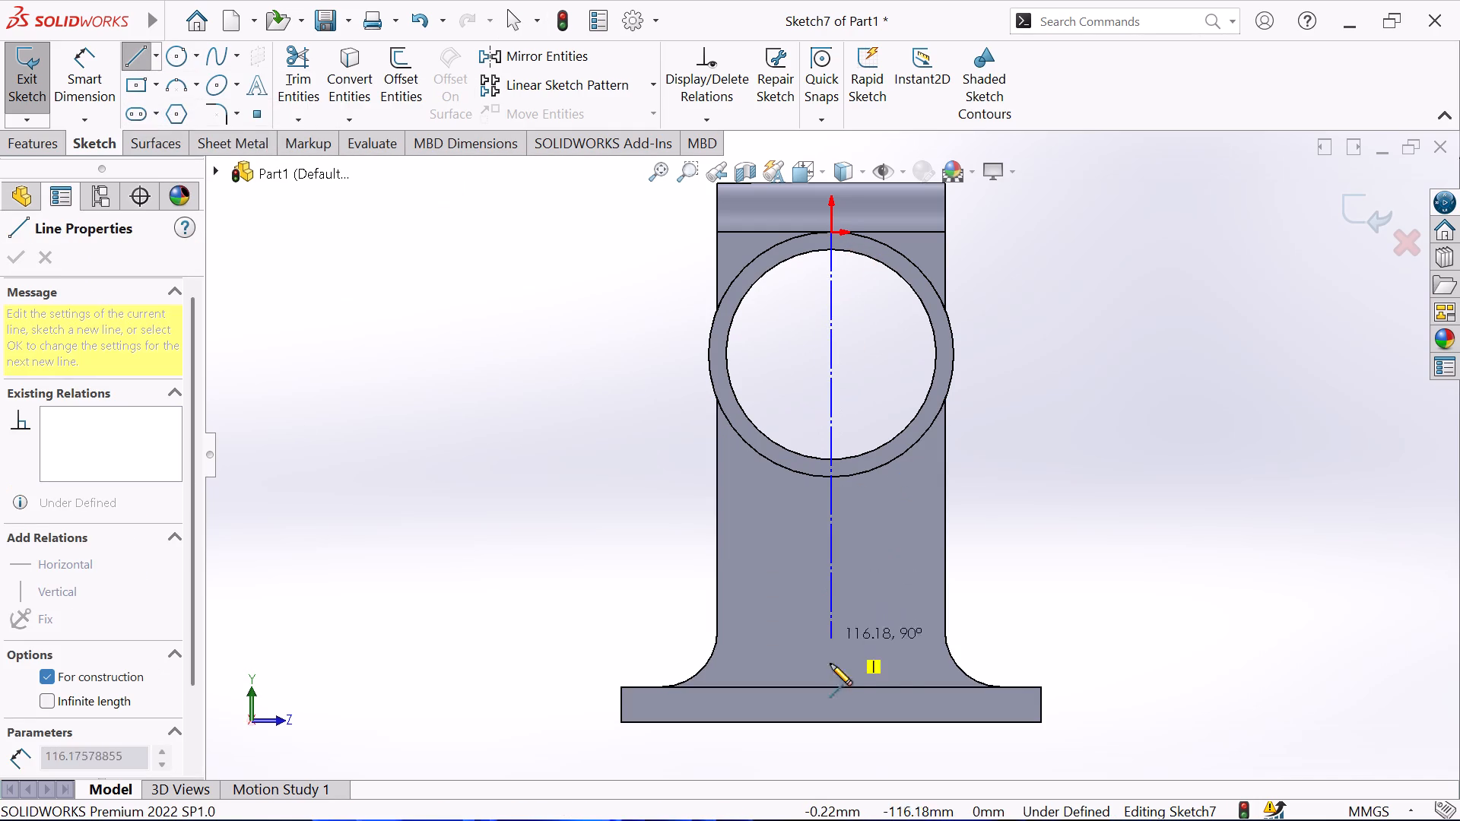
pyautogui.click(831, 723)
pyautogui.rightClick(851, 742)
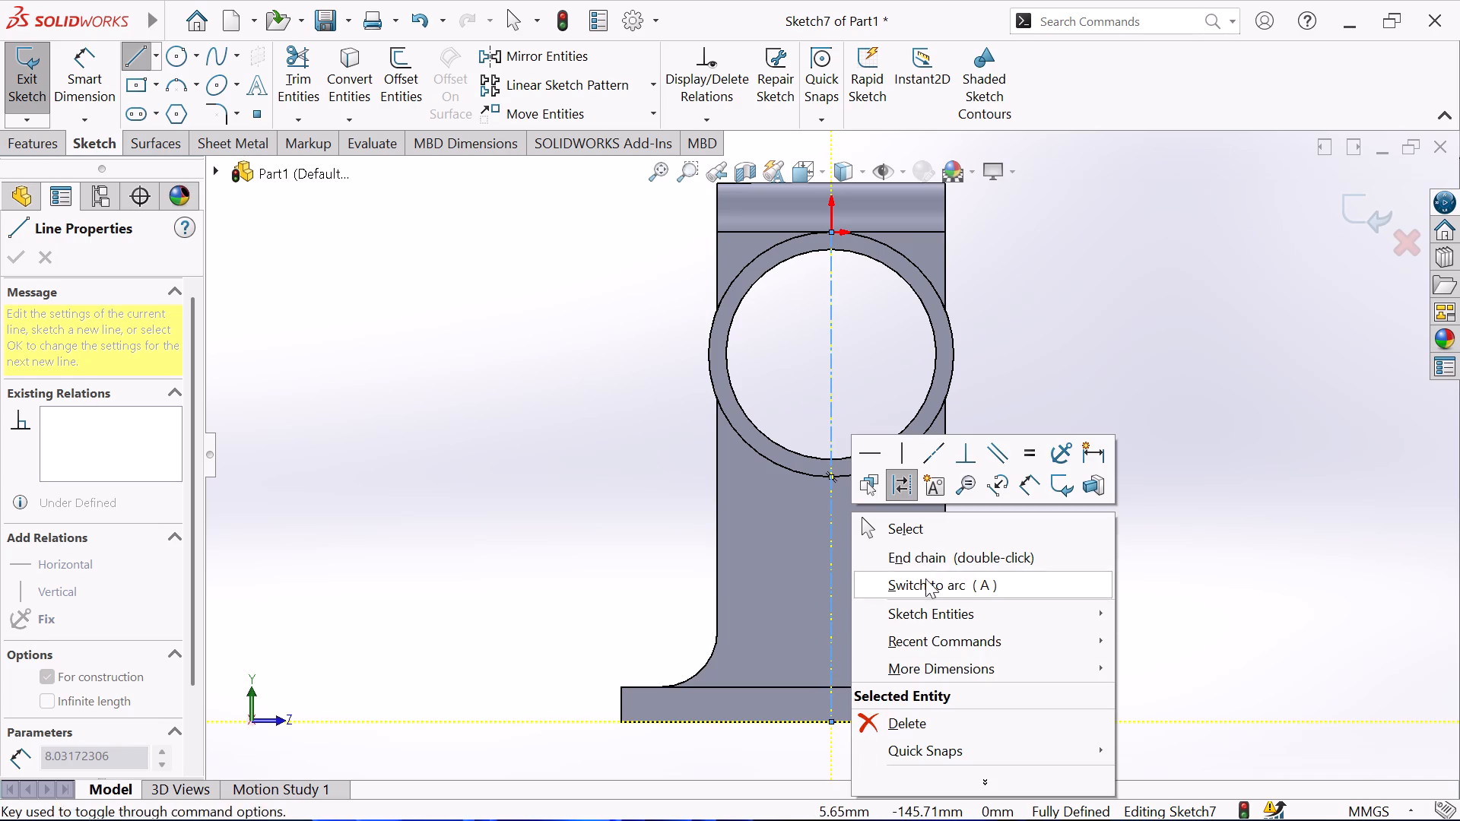
pyautogui.click(928, 534)
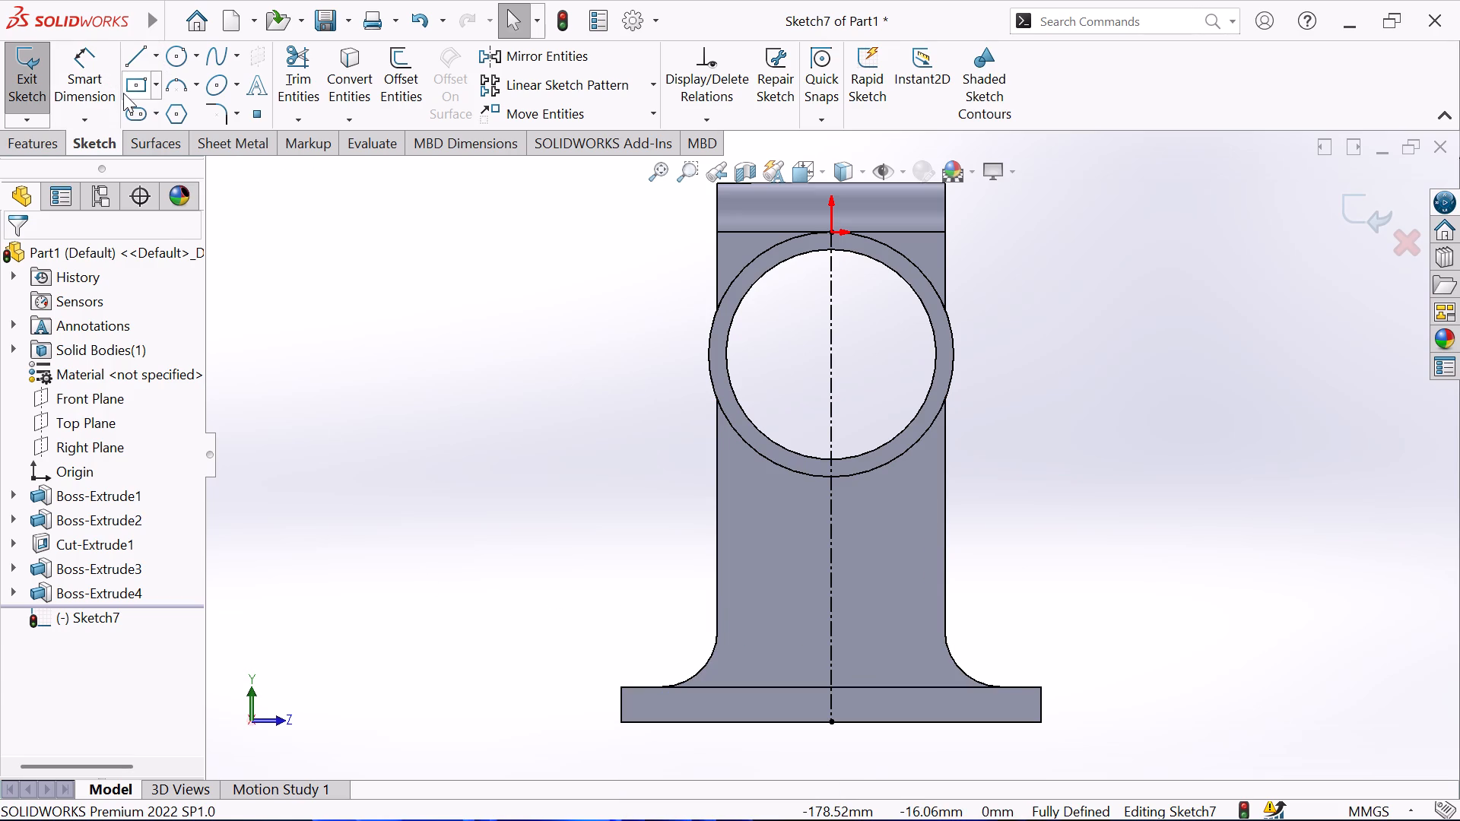
# Sketch a corner rectangle about 16 × 61 mm across the centerline, from the ring's lower edge down to the base's top edge.
pyautogui.click(157, 86)
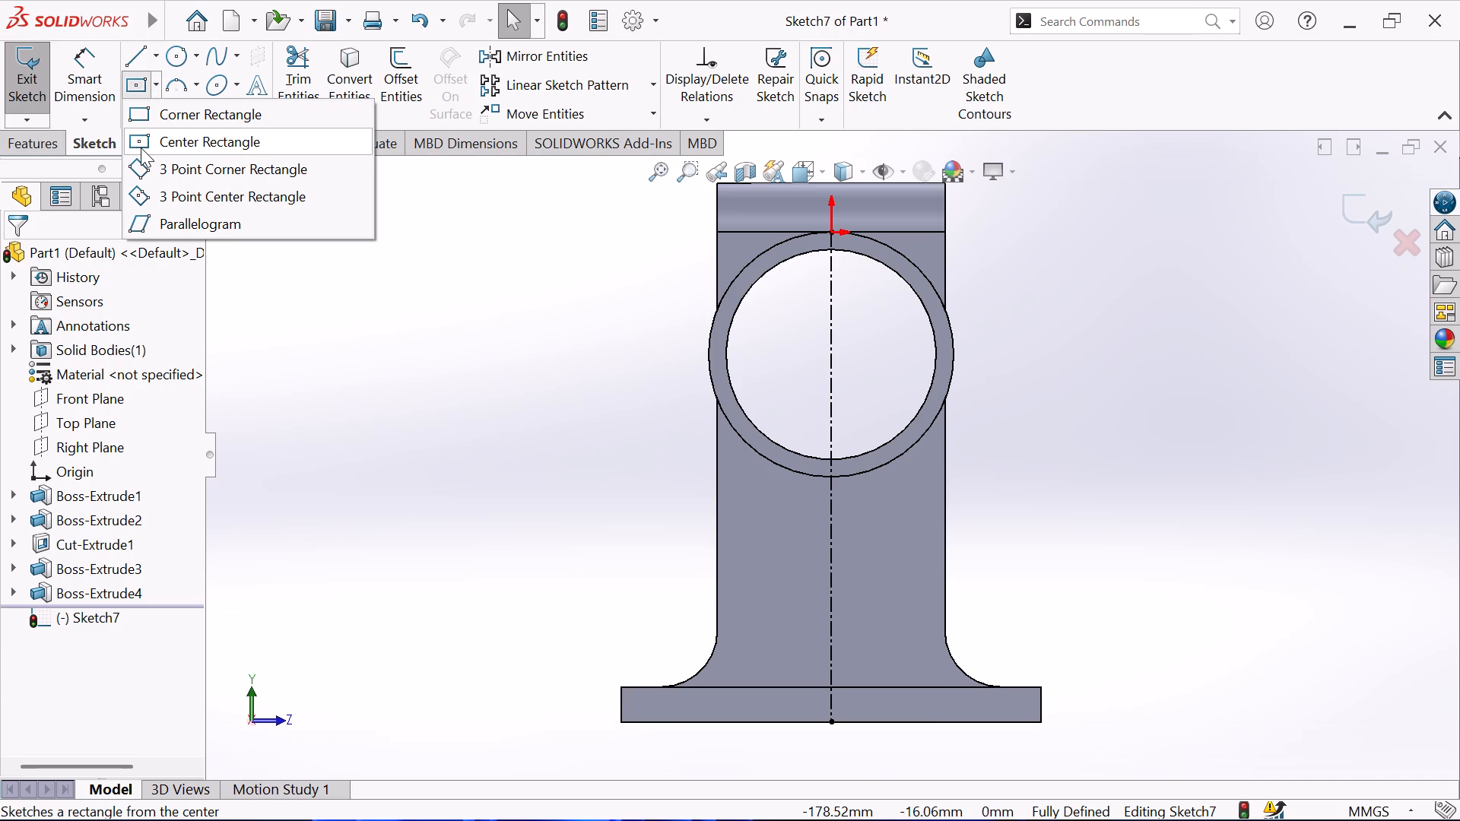
pyautogui.click(138, 113)
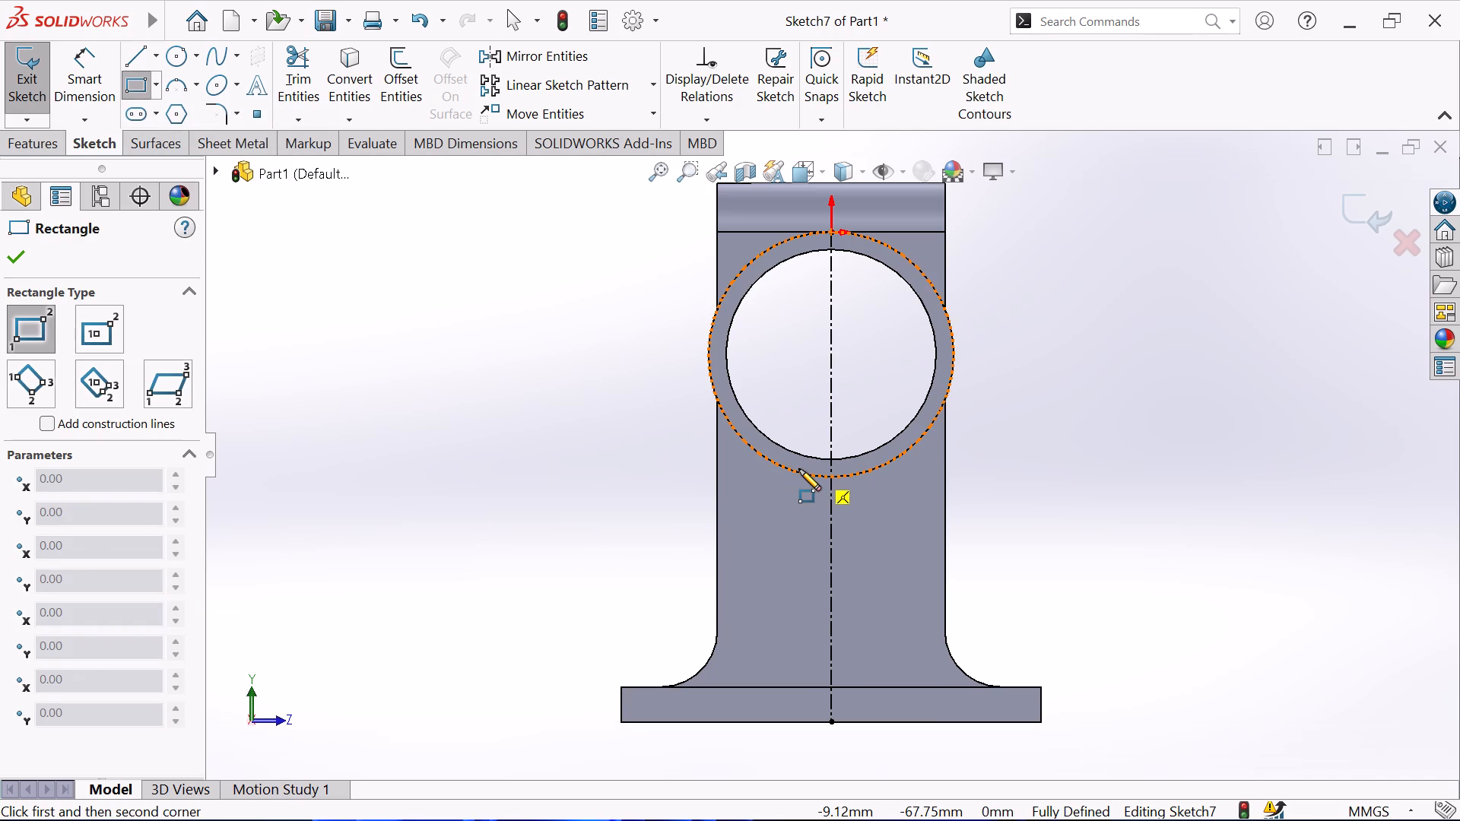
pyautogui.click(799, 469)
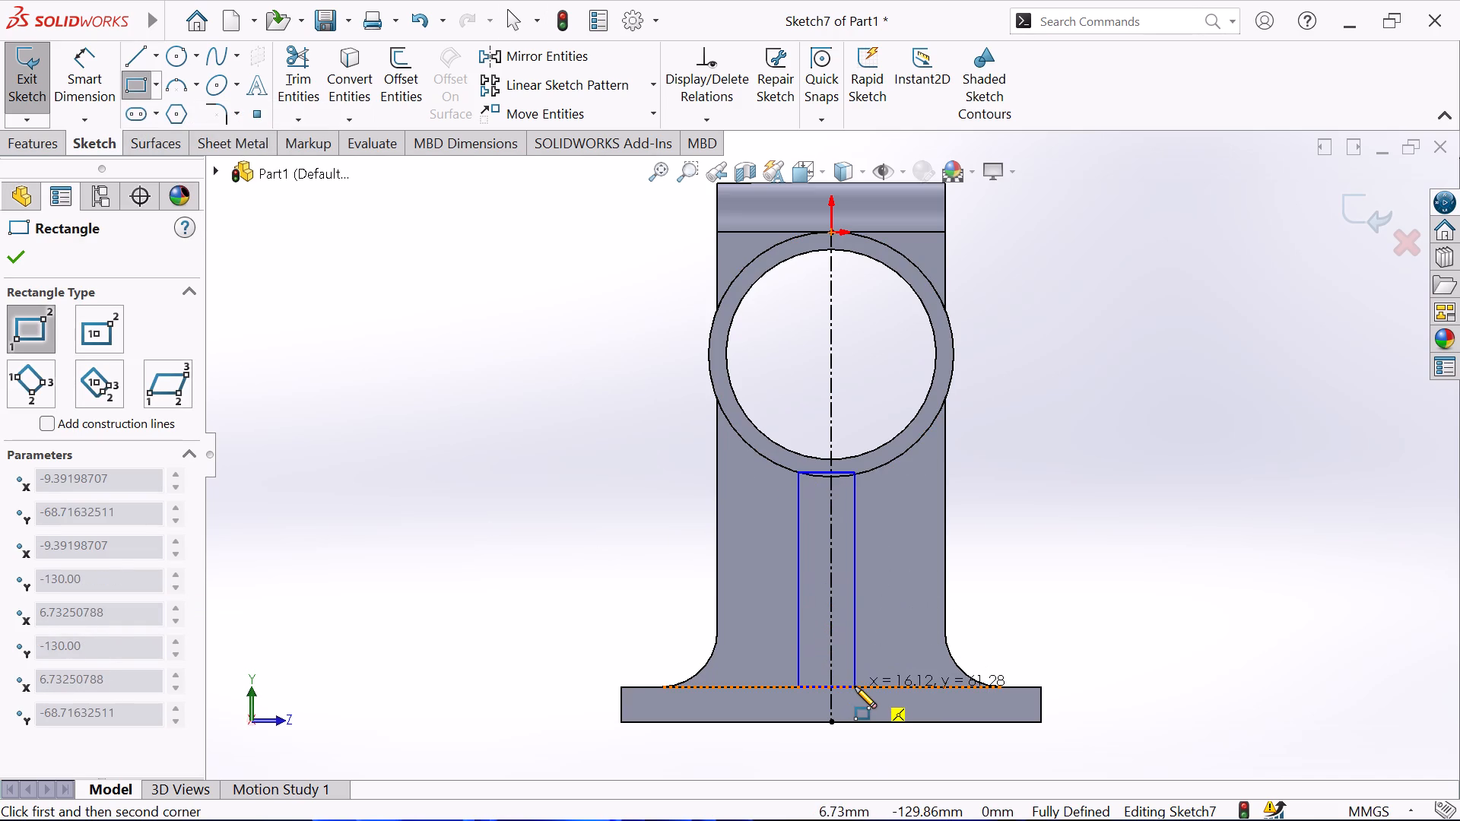
pyautogui.click(855, 686)
pyautogui.rightClick(1033, 531)
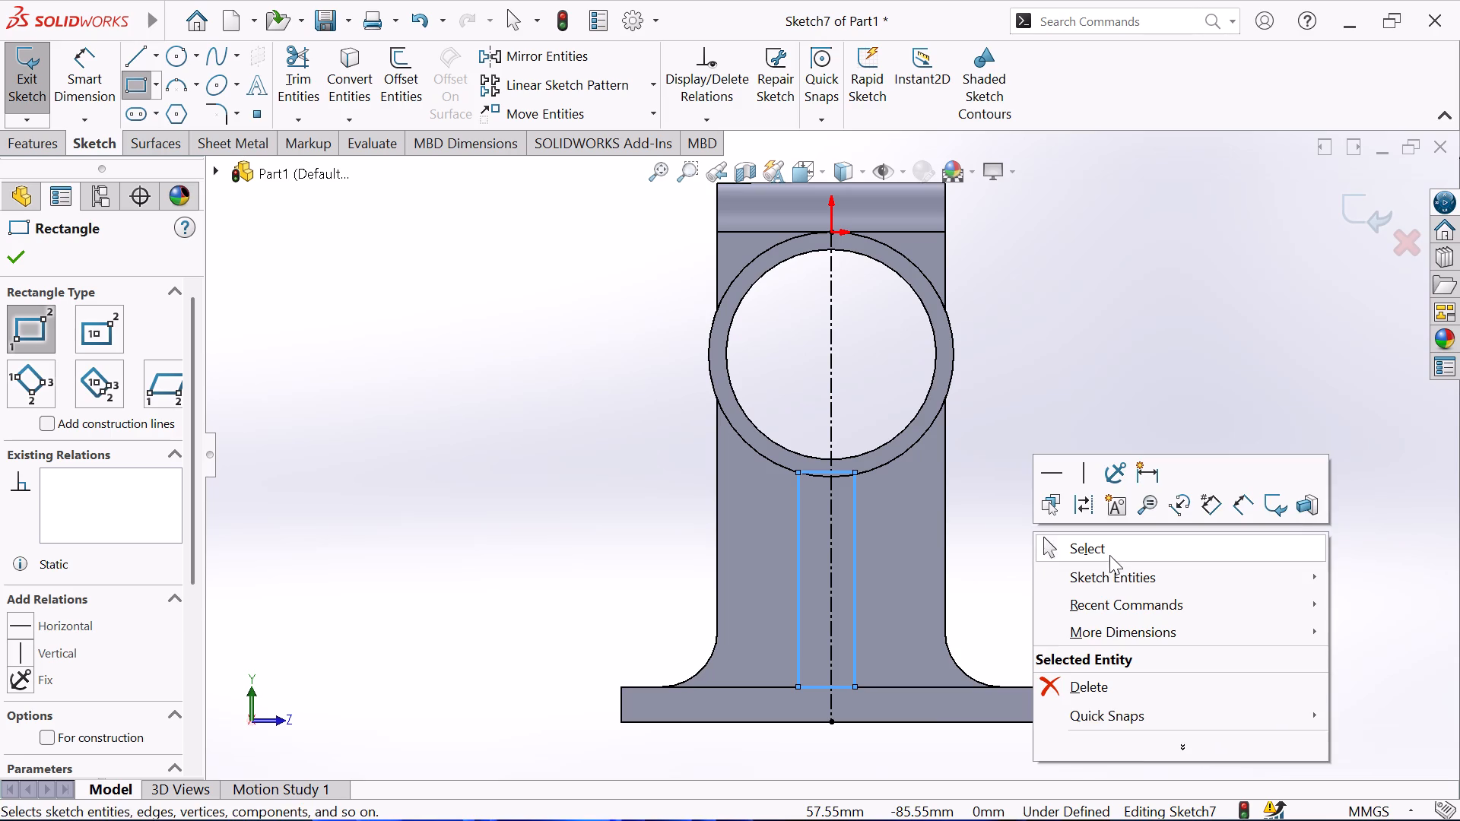
pyautogui.click(1109, 552)
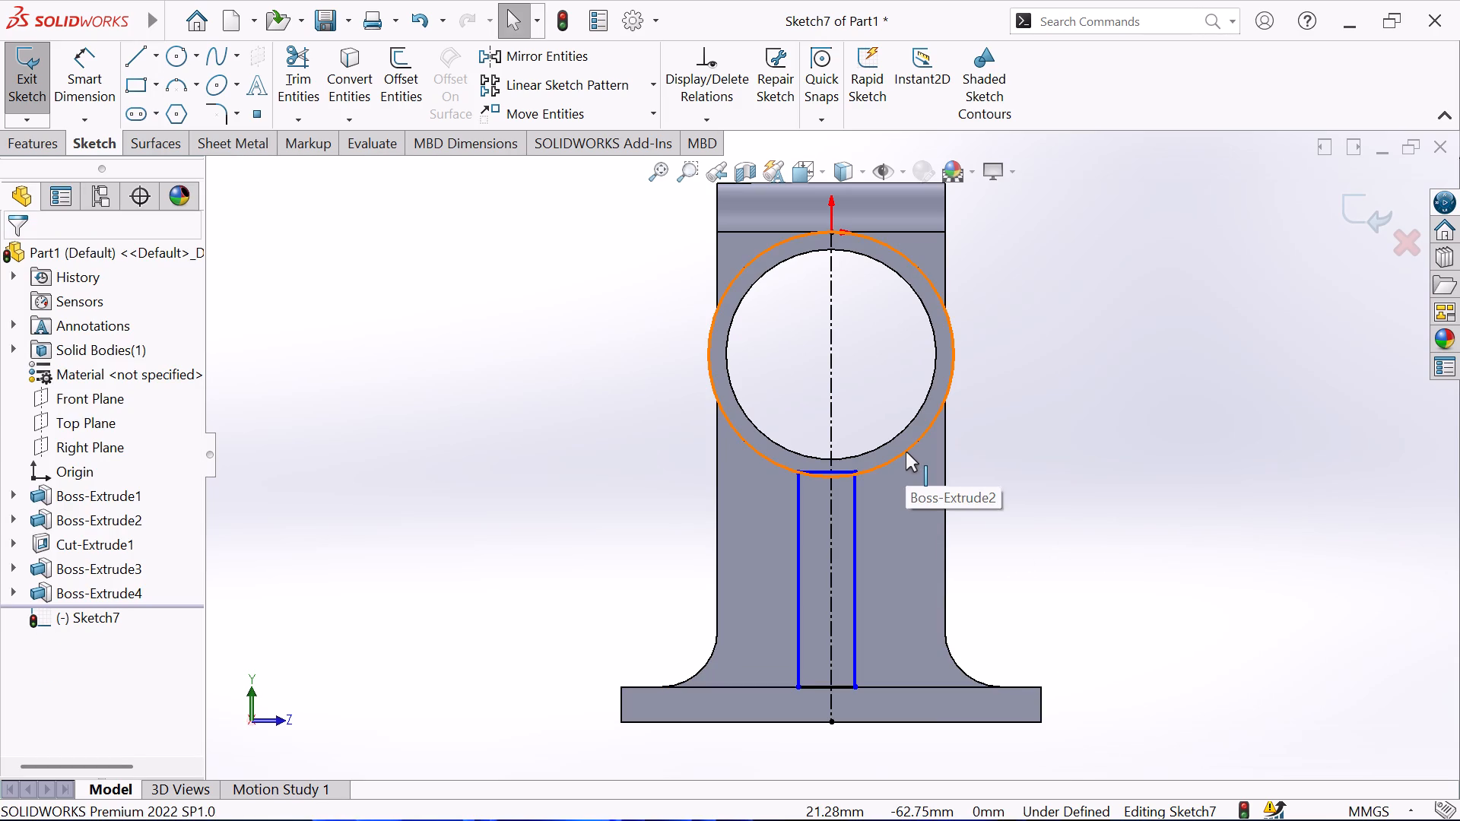
# Convert the ring's outer circular edge into the sketch.
pyautogui.click(906, 452)
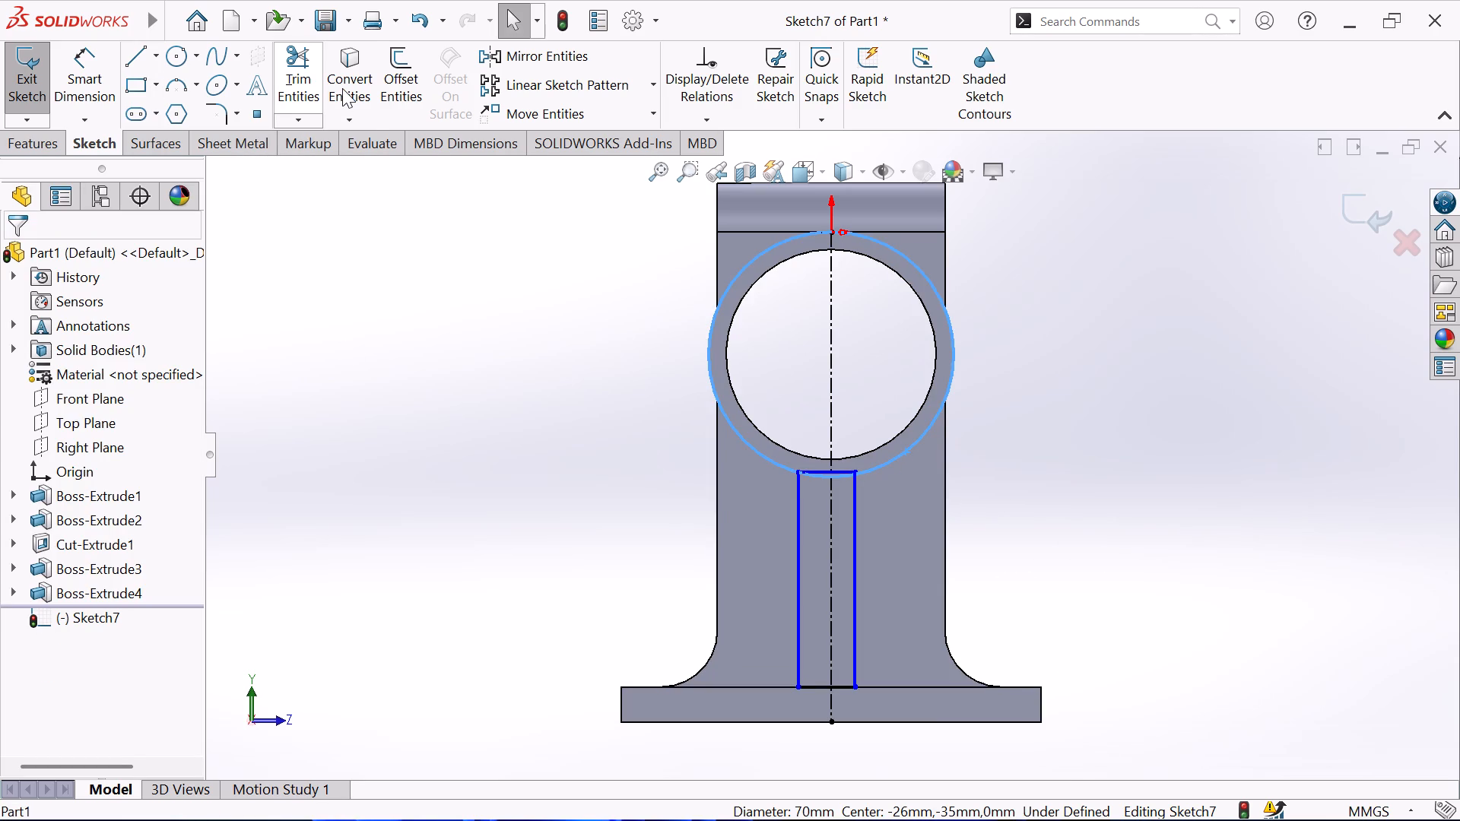
pyautogui.click(342, 88)
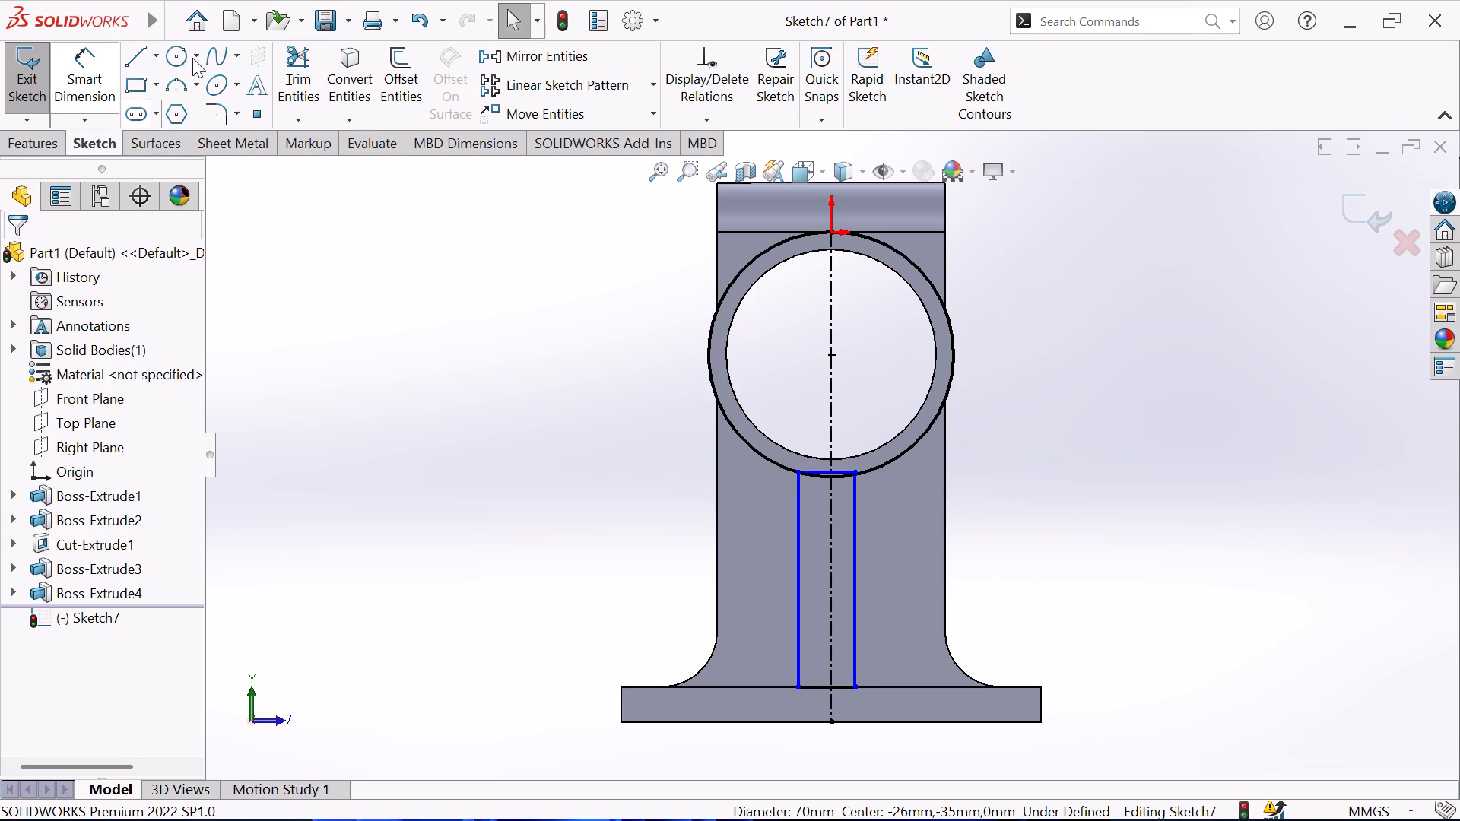
# Make the rectangle's two bottom corner points symmetric about the vertical centerline.
pyautogui.click(706, 122)
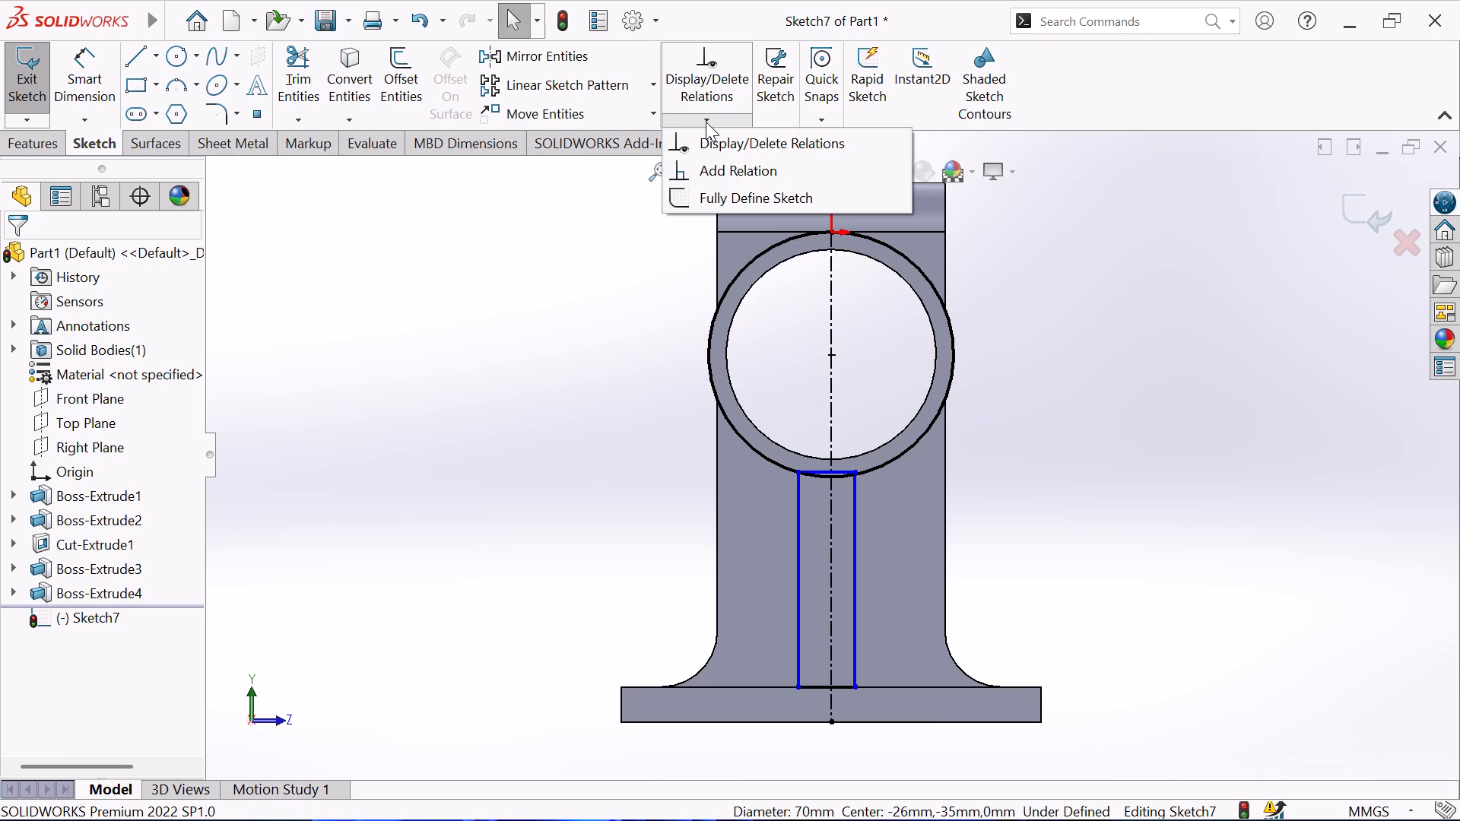
pyautogui.click(716, 170)
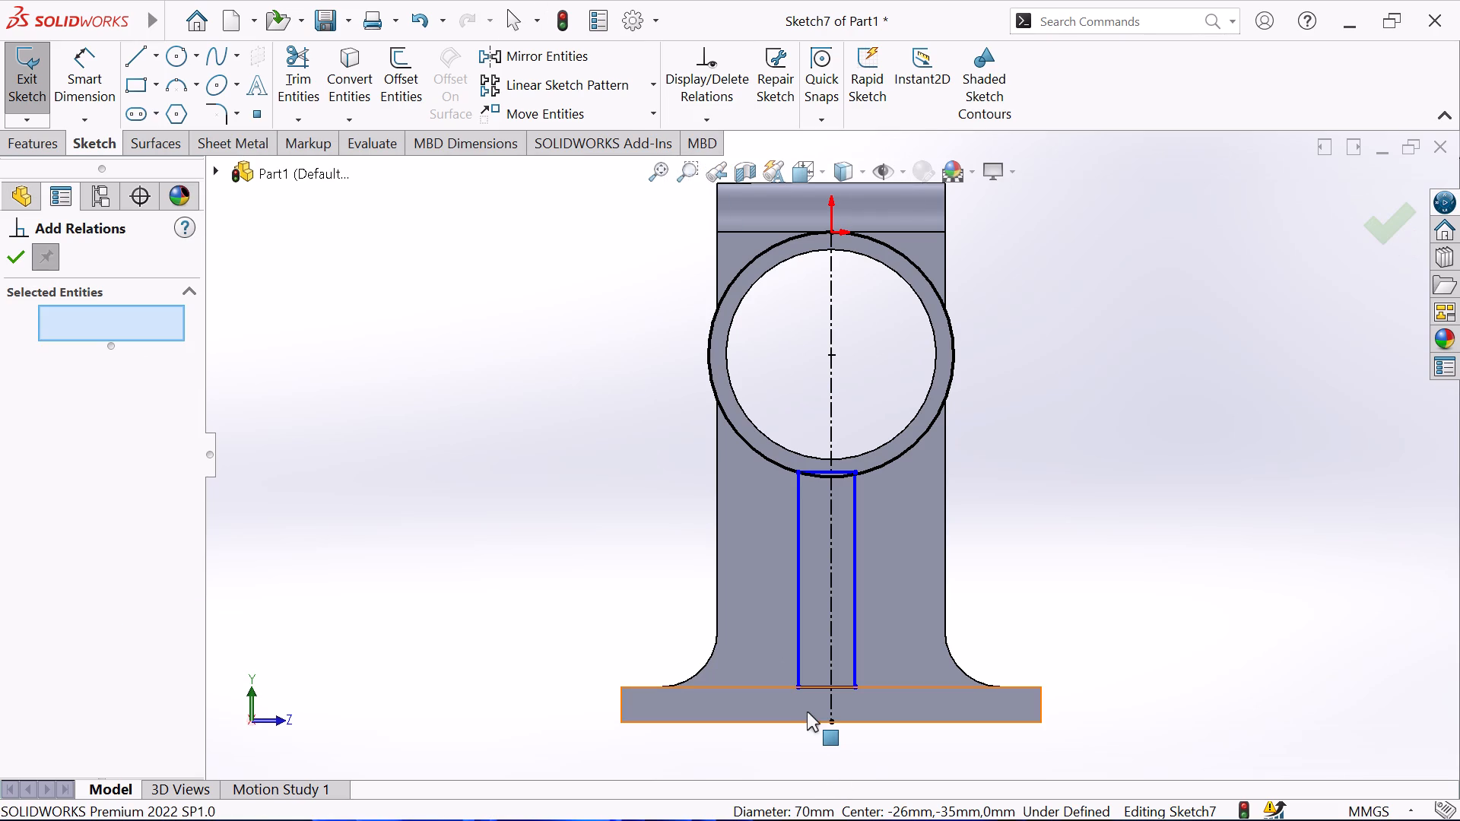
pyautogui.click(798, 688)
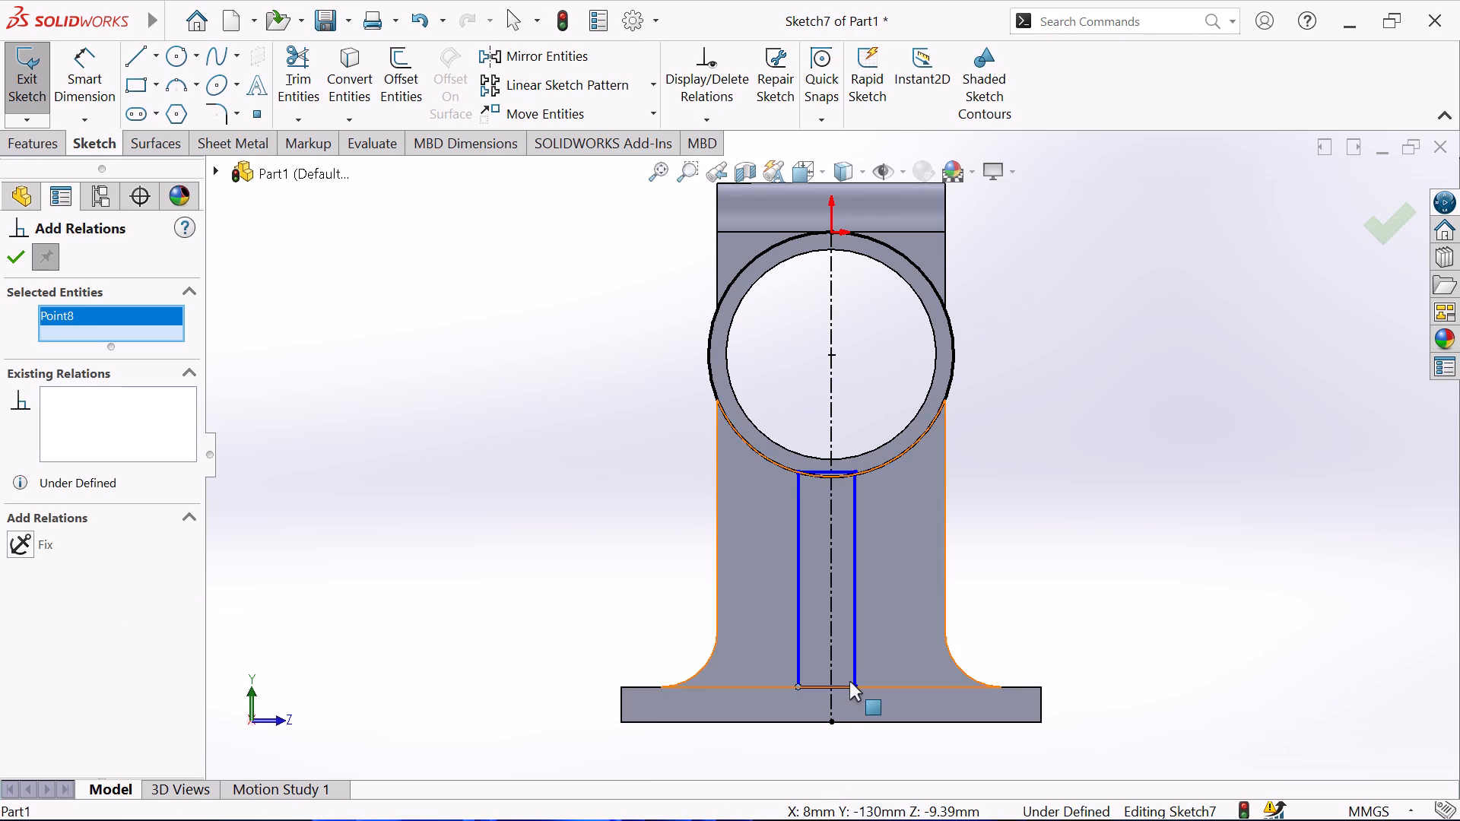
pyautogui.click(854, 686)
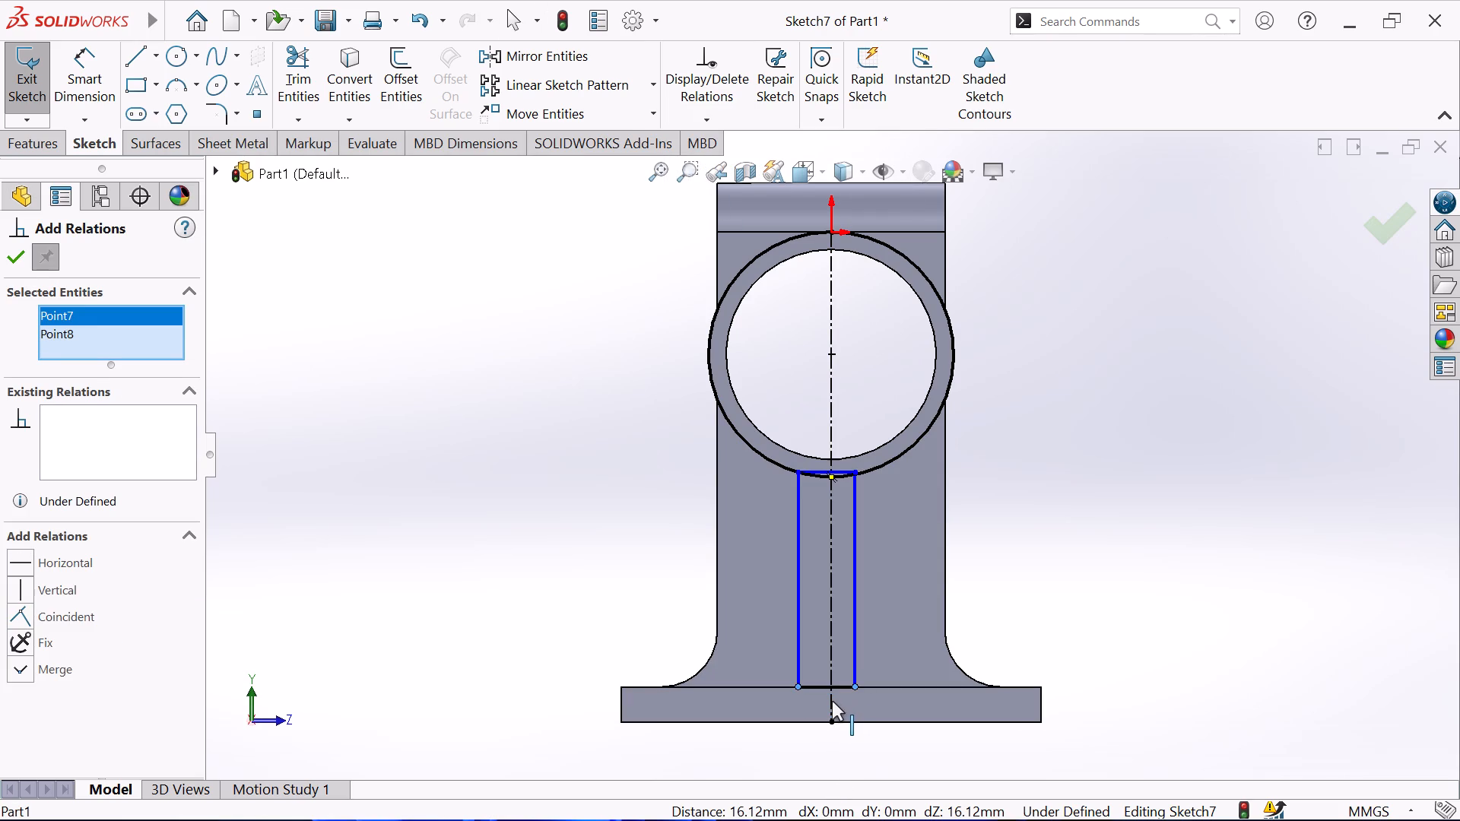
pyautogui.click(832, 701)
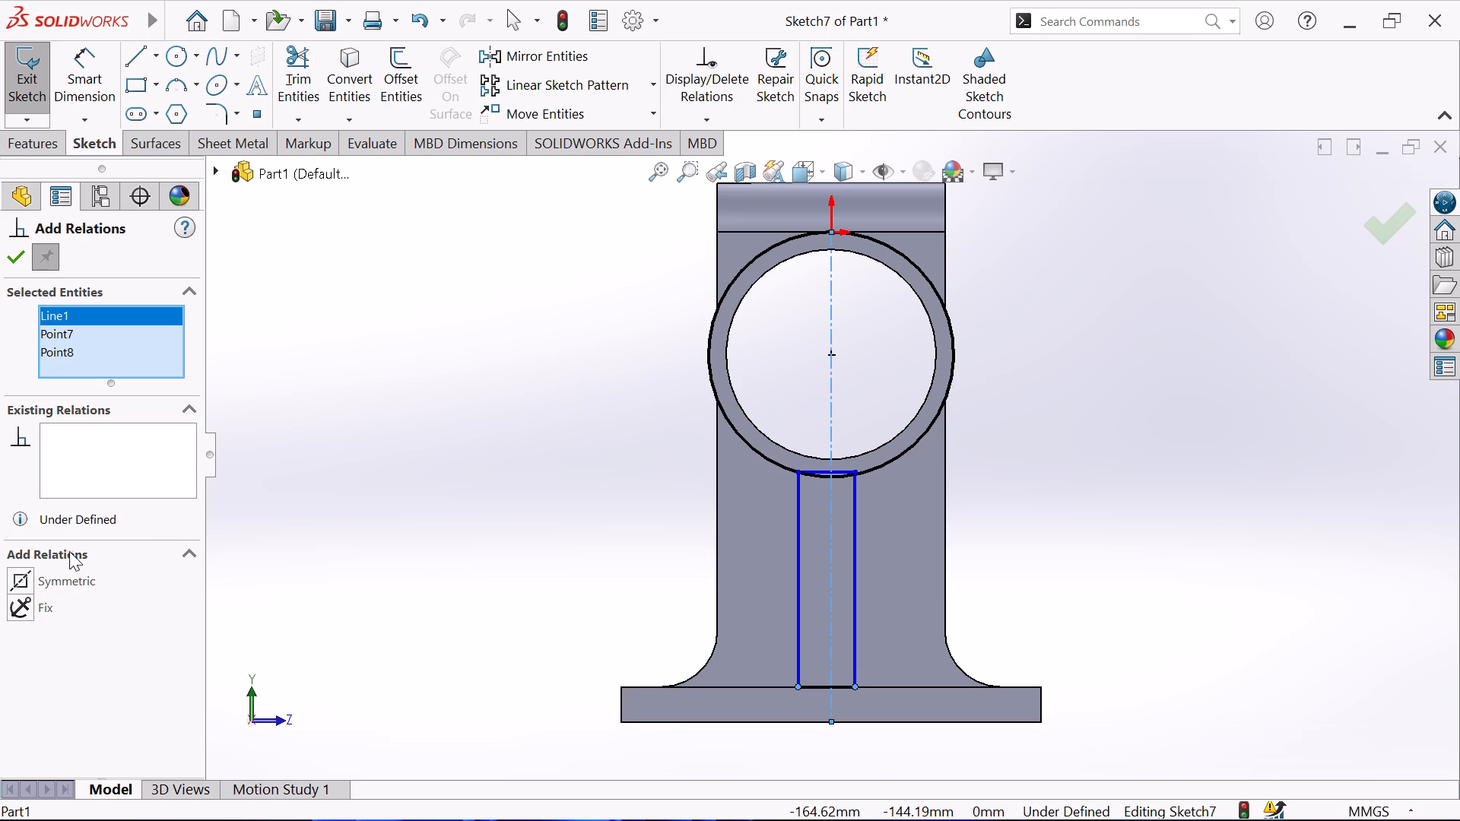
pyautogui.click(20, 580)
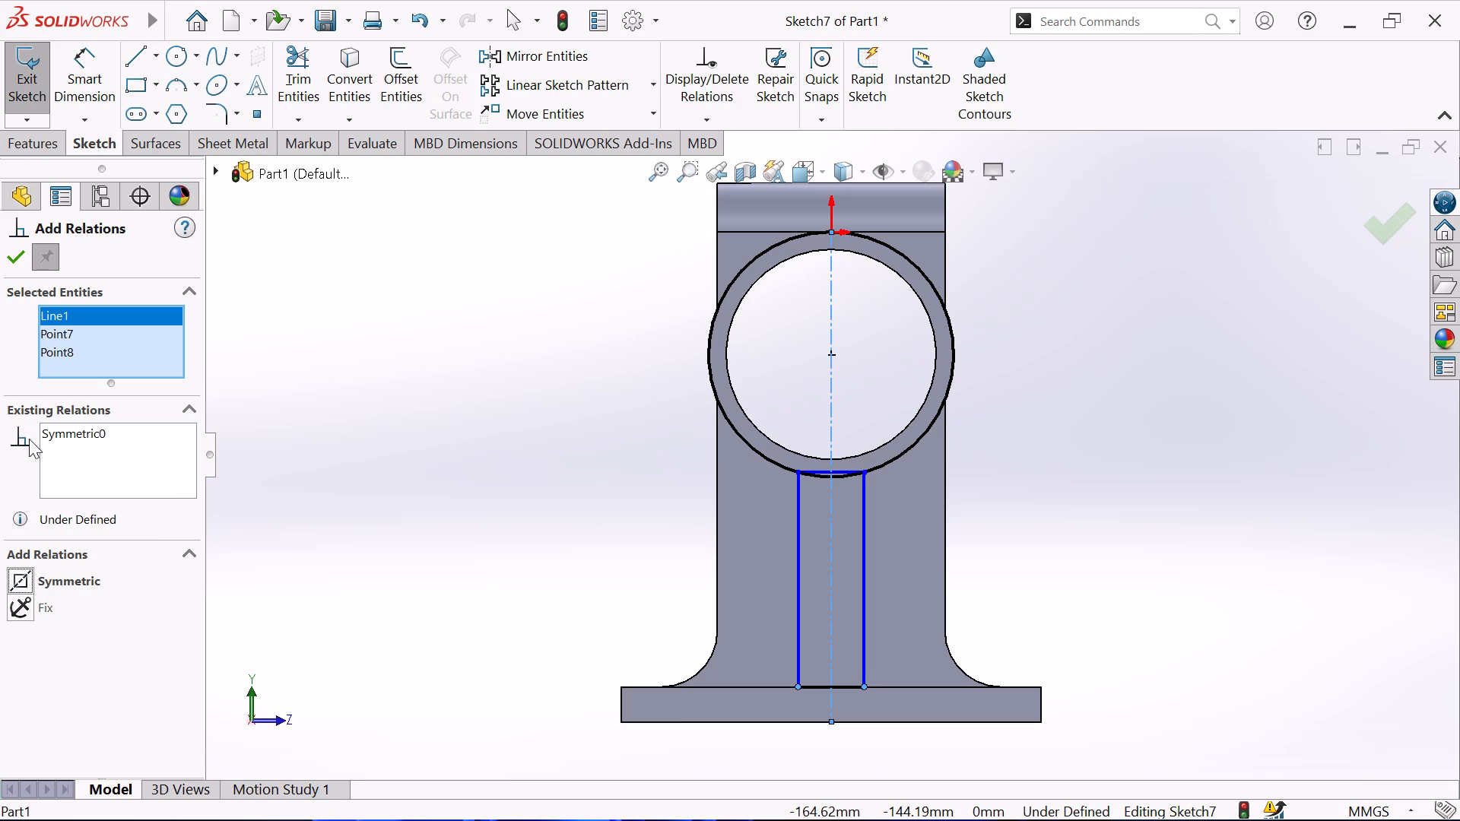
pyautogui.click(17, 255)
# Dimension the rectangle's bottom edge to a width of 6 mm.
pyautogui.click(78, 73)
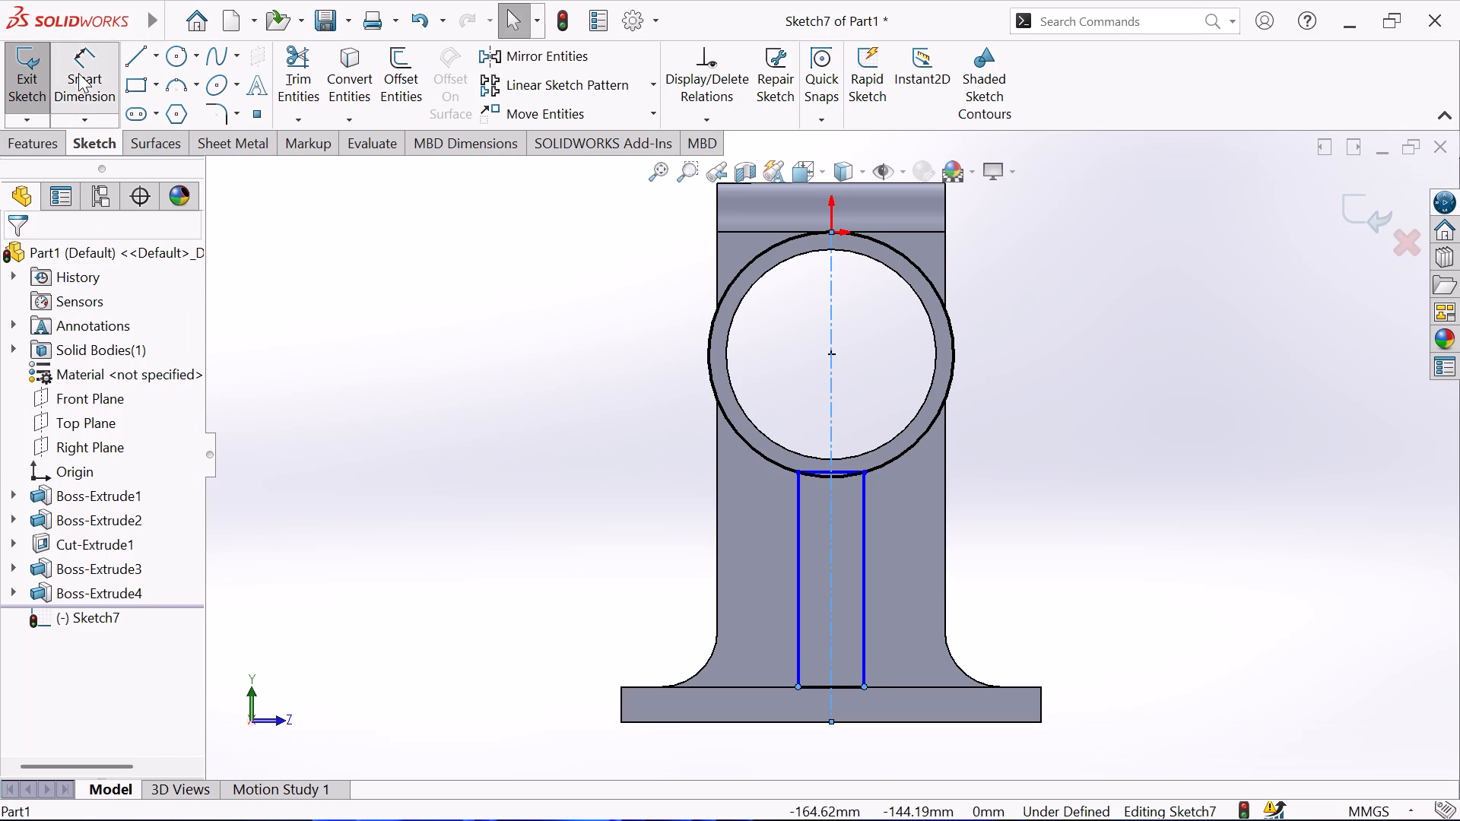
pyautogui.click(817, 689)
pyautogui.click(826, 751)
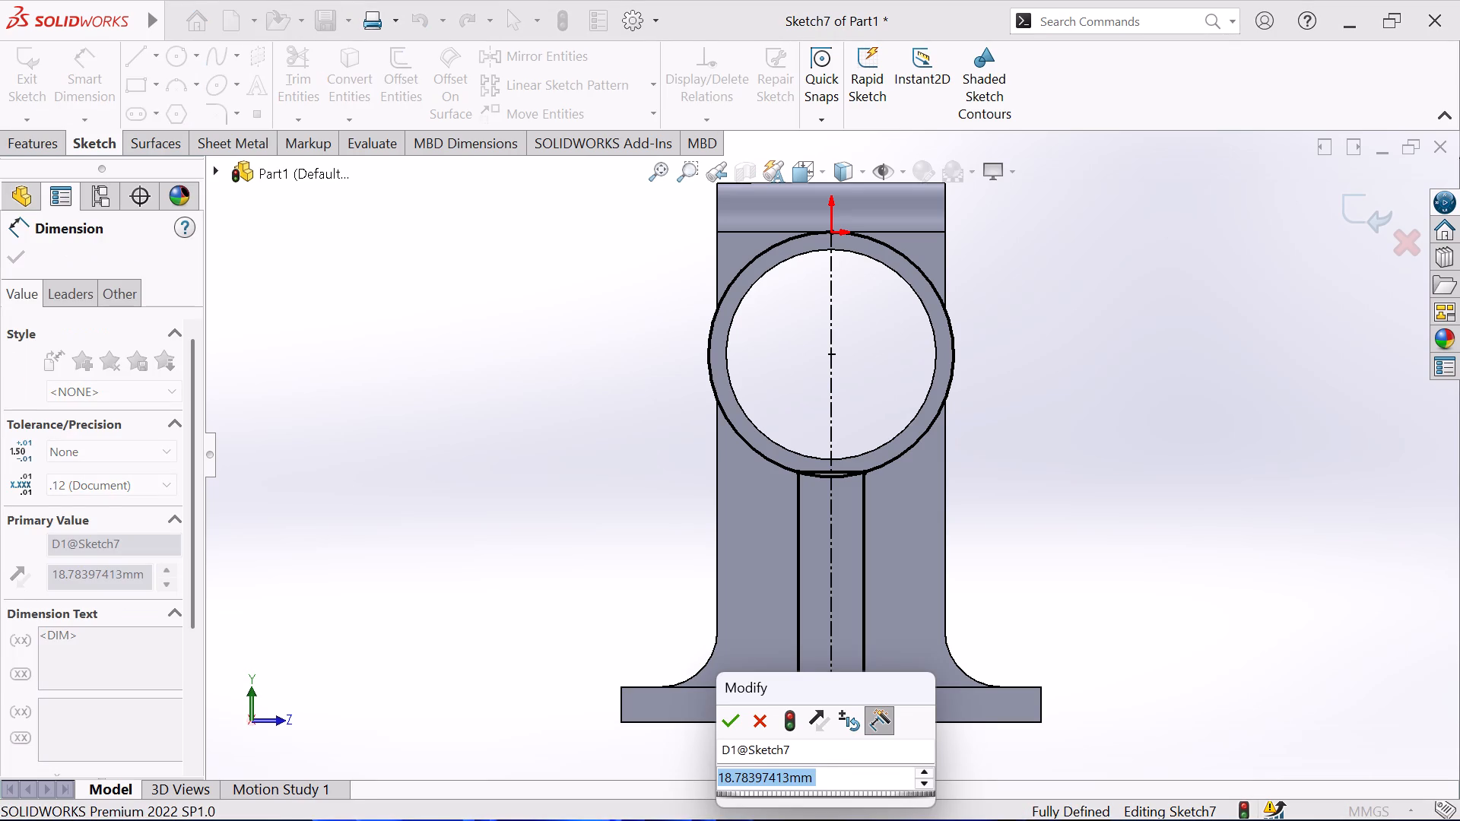
pyautogui.press('5')
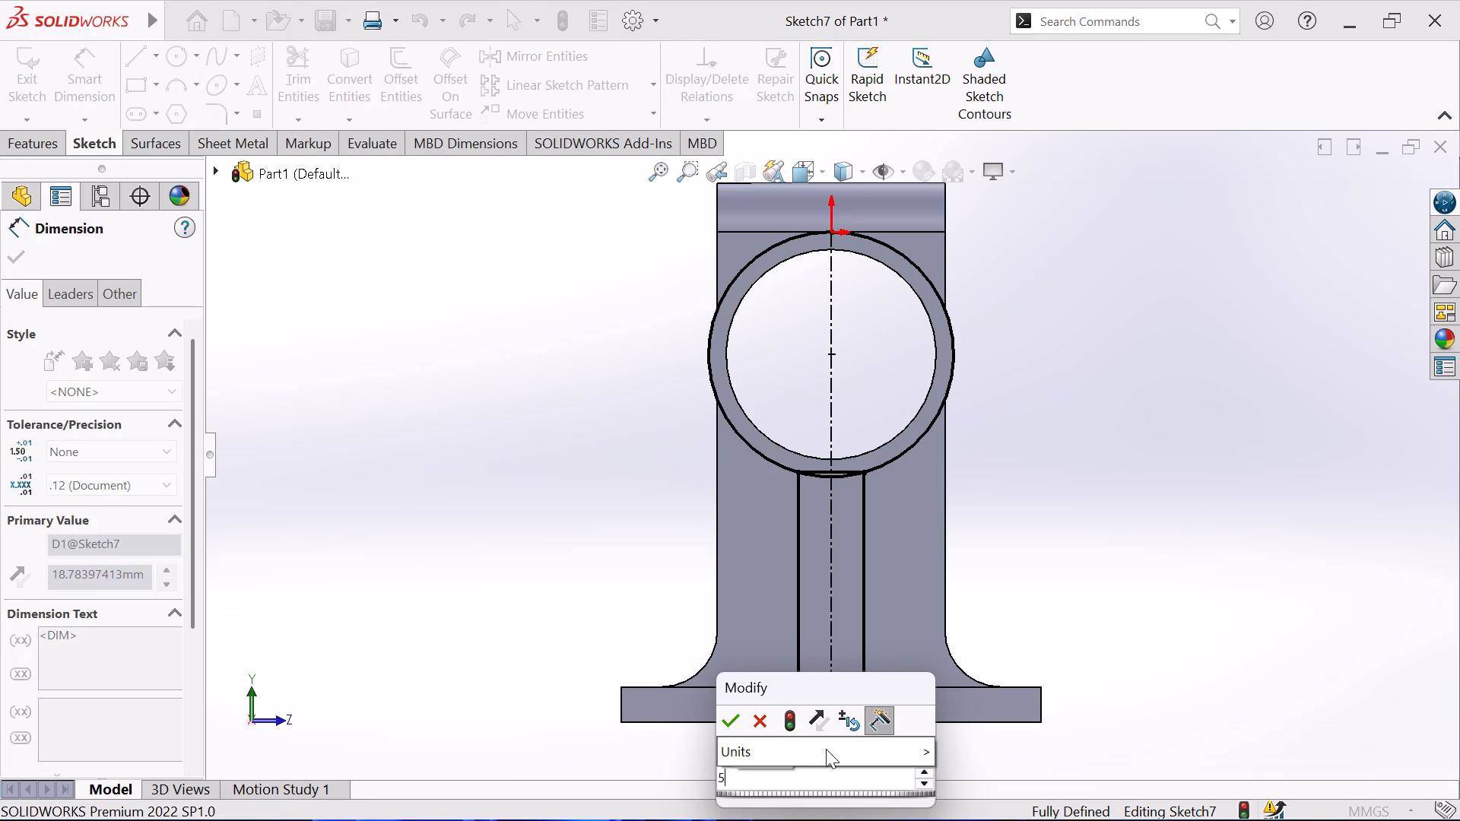
pyautogui.press('BackSpace')
pyautogui.press('6')
pyautogui.press('Return')
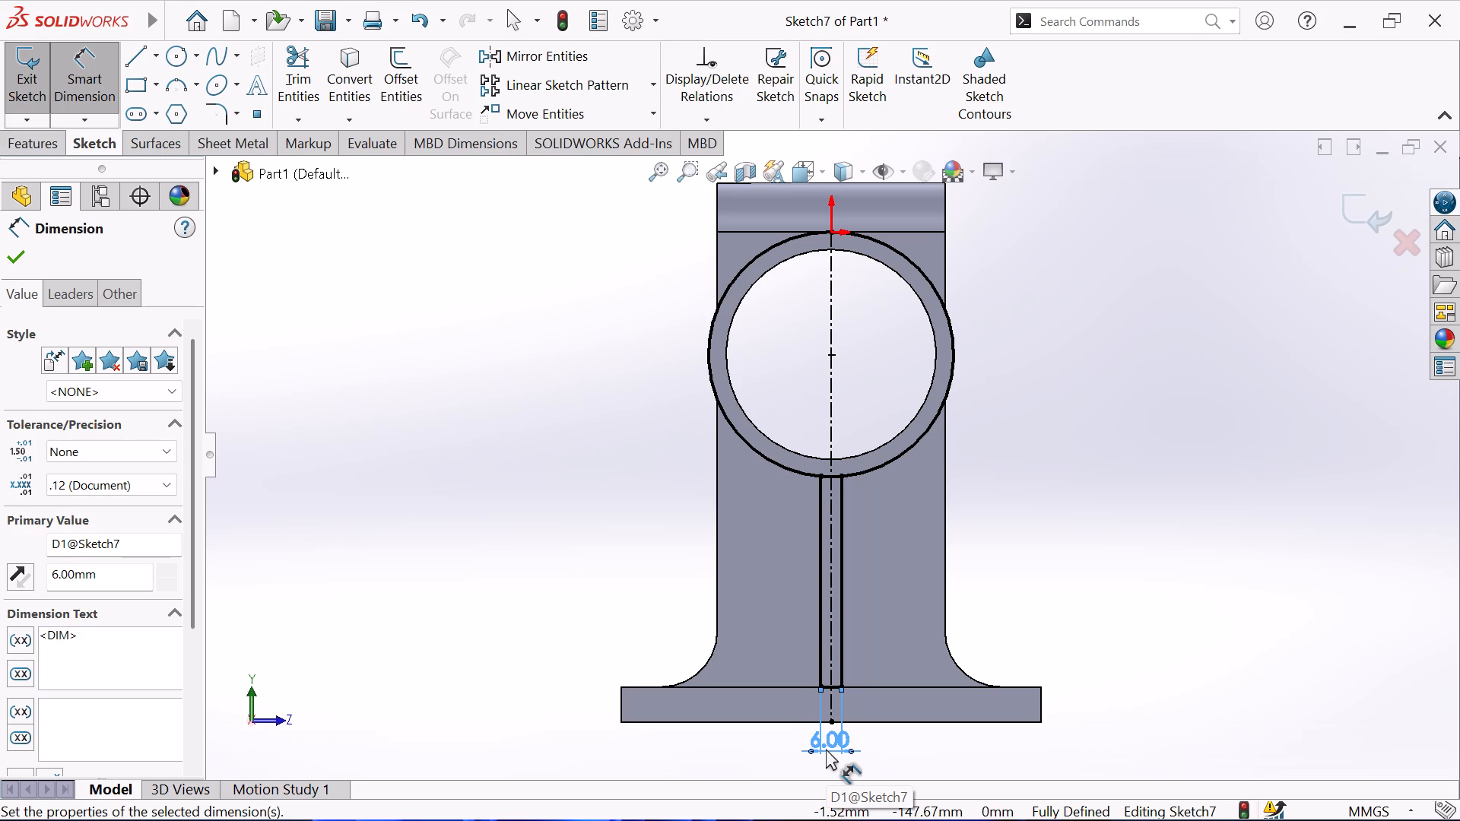
pyautogui.rightClick(422, 512)
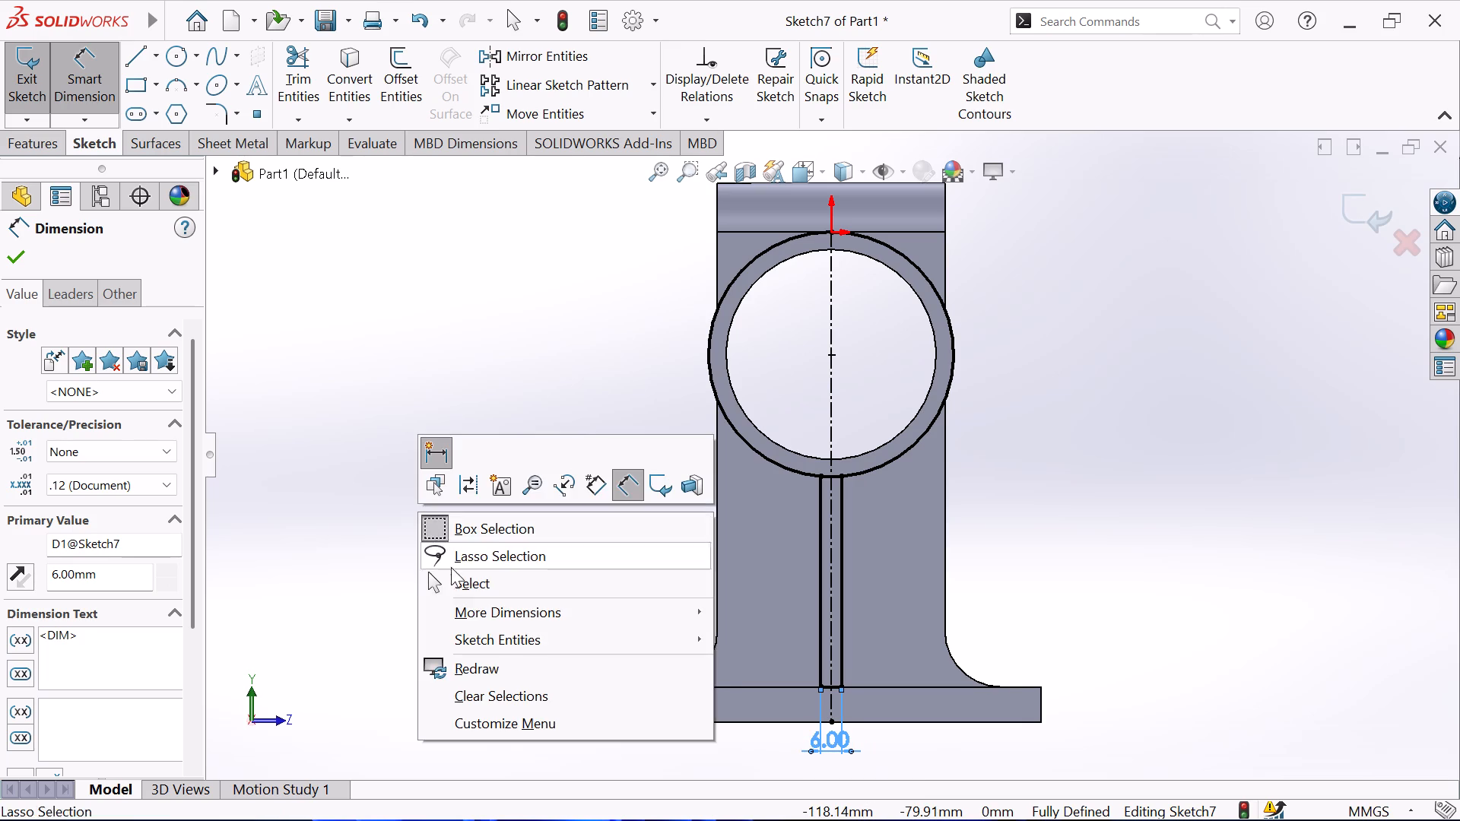
pyautogui.click(459, 588)
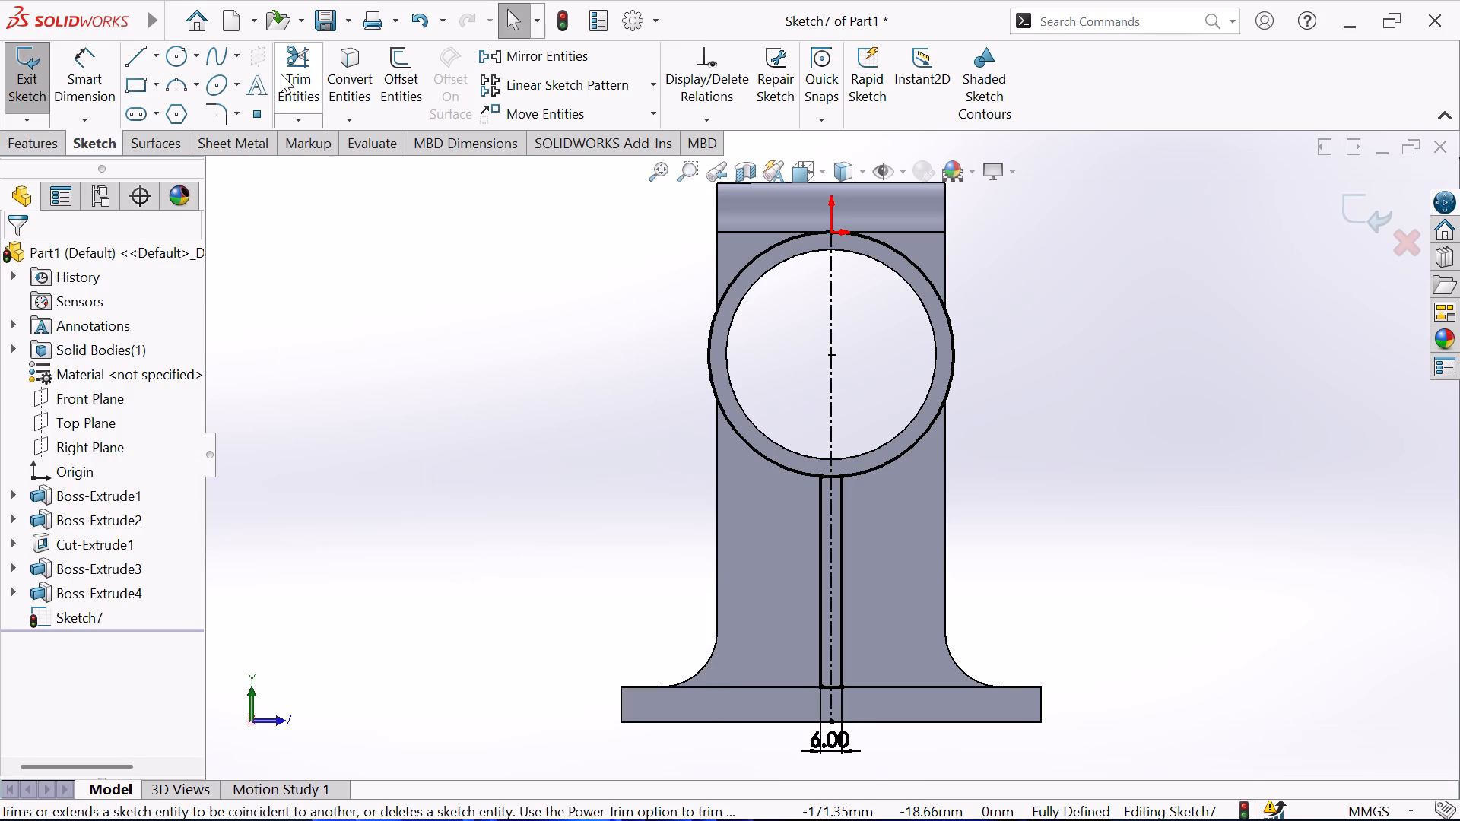
# Trim away the converted ring circle outside the narrow rectangle, using Trim to closest.
pyautogui.click(281, 74)
pyautogui.click(786, 243)
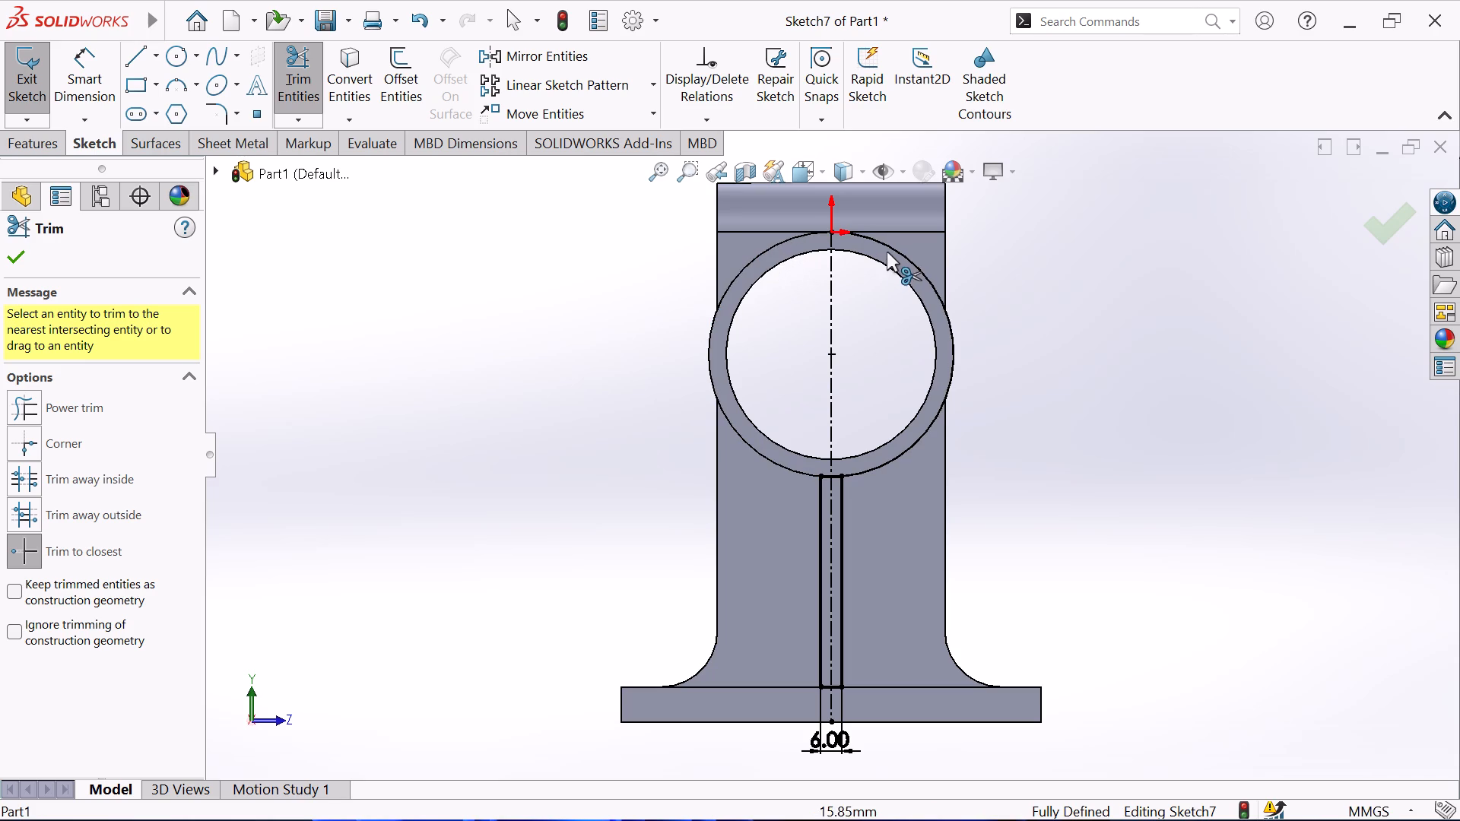
pyautogui.click(897, 249)
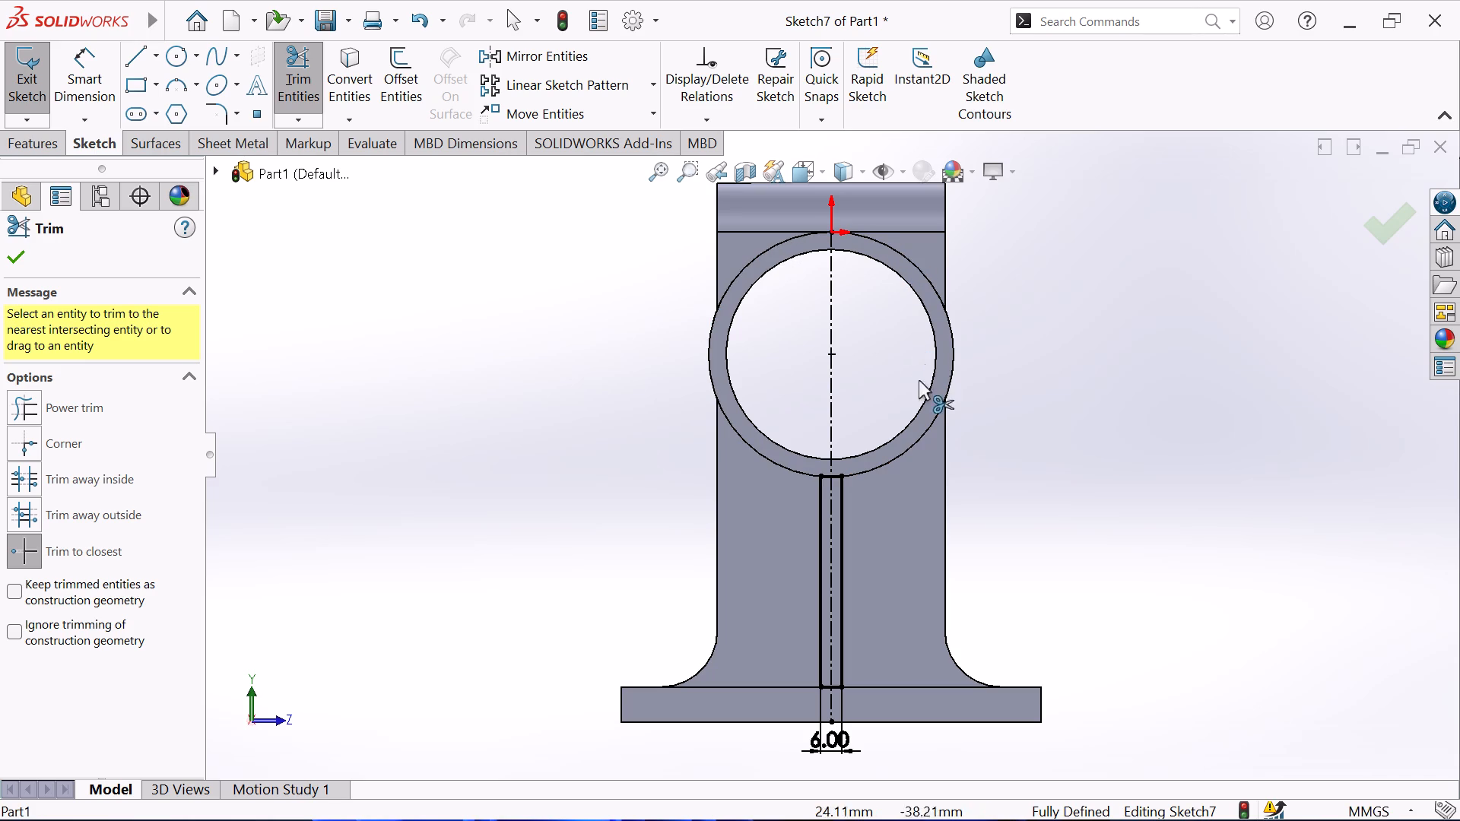
pyautogui.click(9, 260)
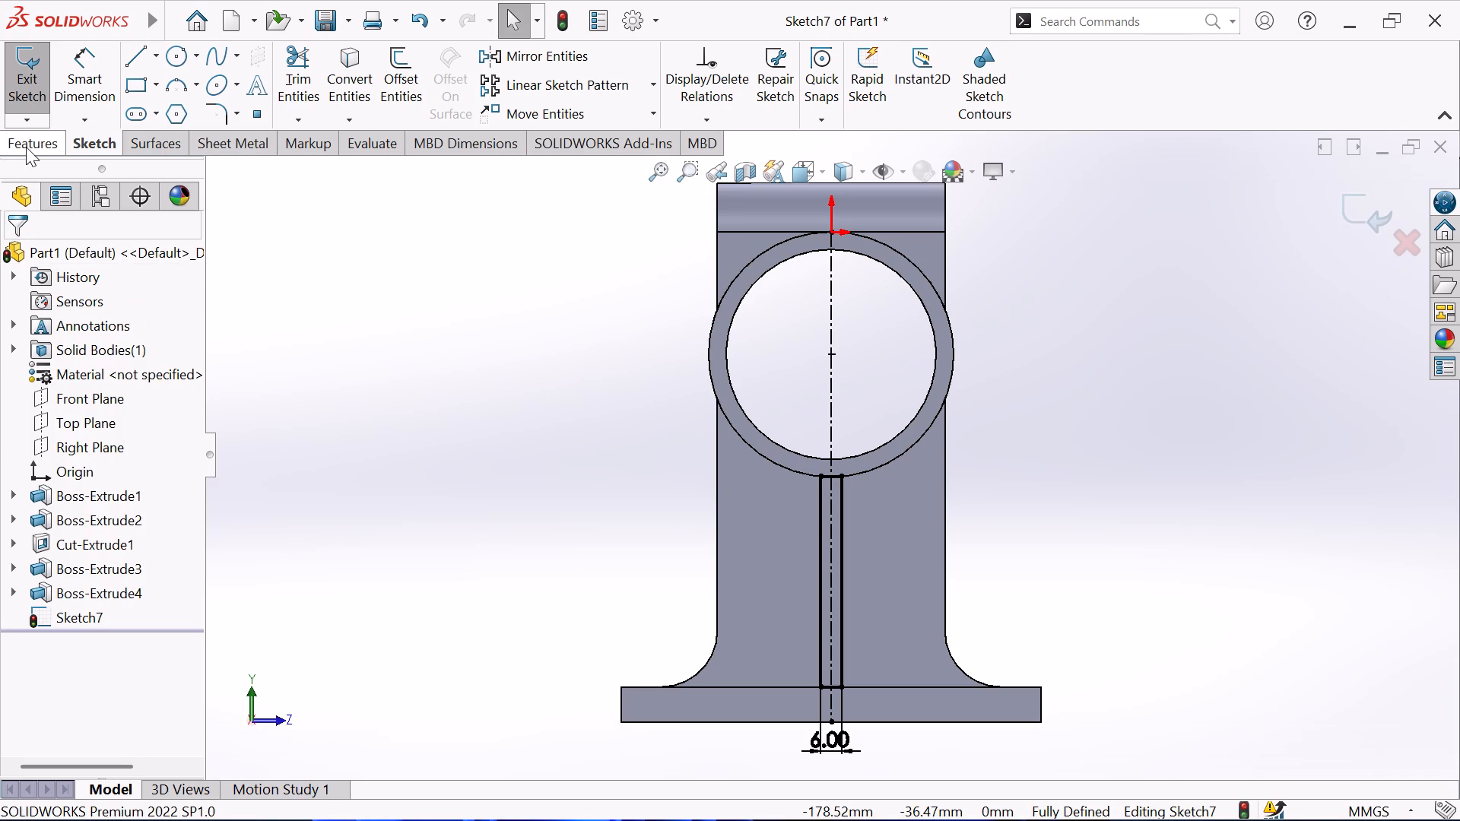
# Start a boss extrusion of both regions of the narrow 6 mm rectangle, using the Up To Surface end condition.
pyautogui.click(27, 146)
pyautogui.click(47, 84)
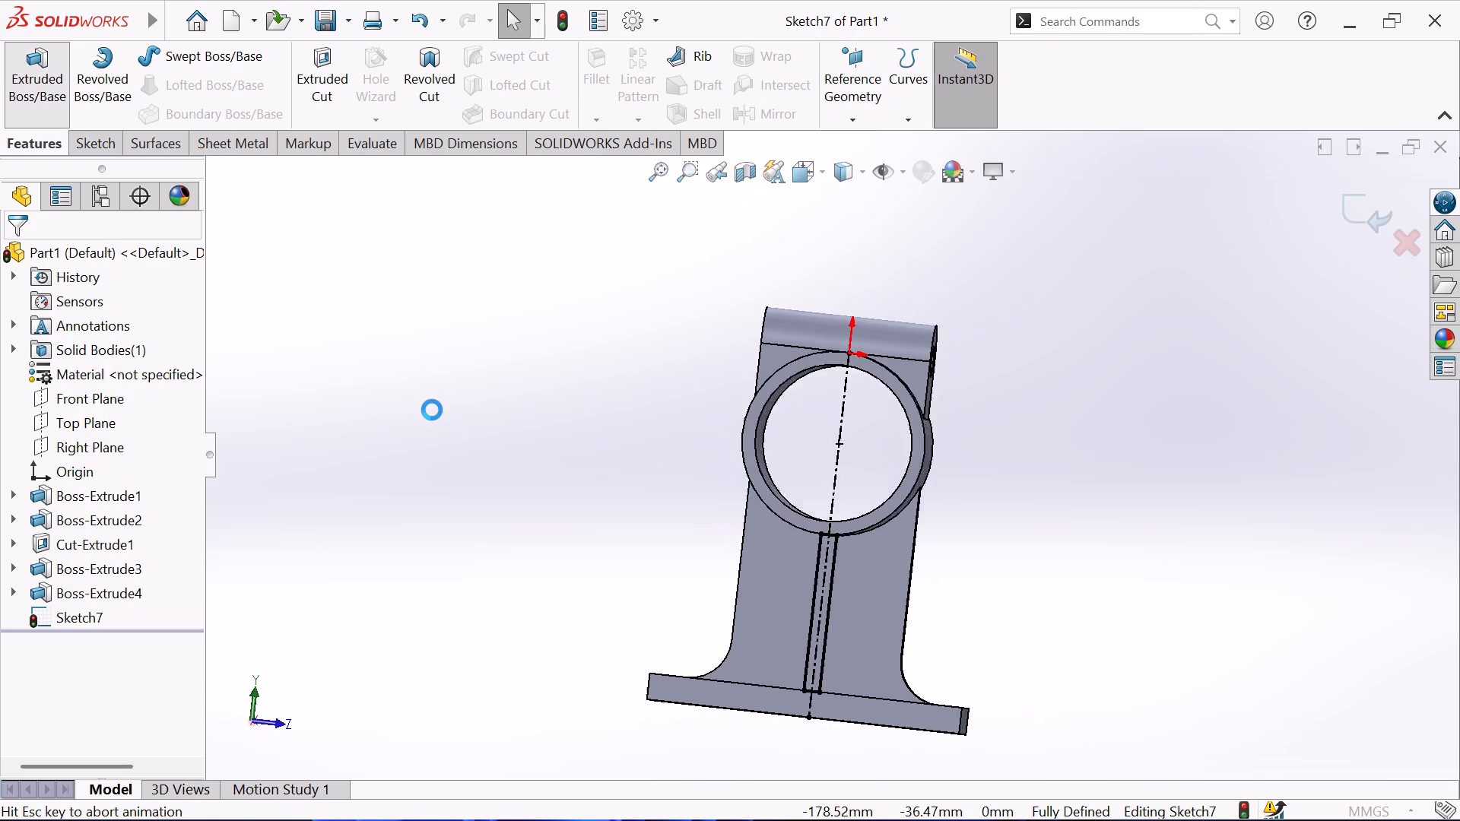
pyautogui.moveTo(432, 410); pyautogui.dragTo(522, 466, button='middle')
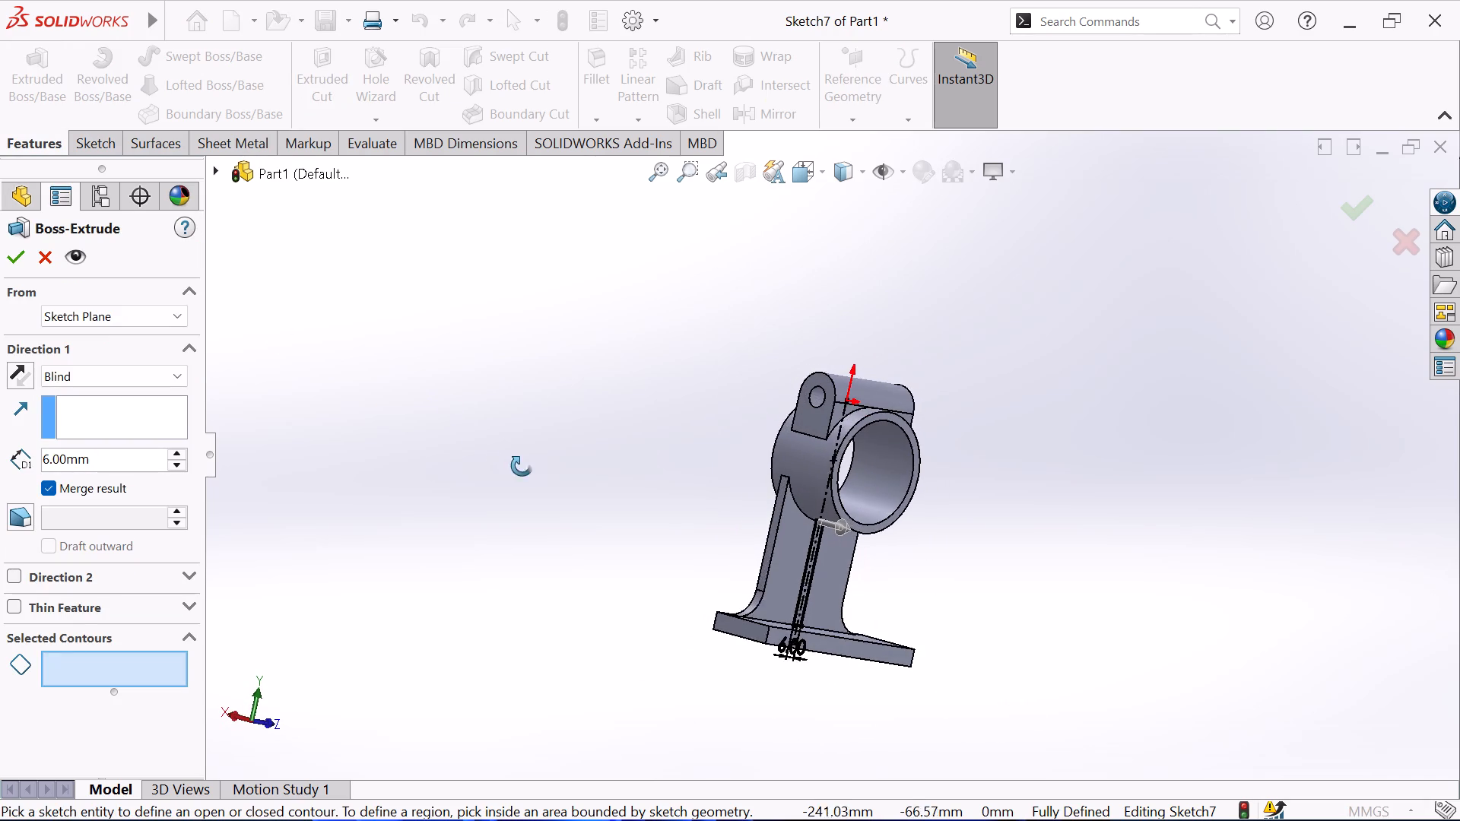
pyautogui.moveTo(522, 466); pyautogui.dragTo(522, 467, button='middle')
pyautogui.scroll(-2, 844, 565)
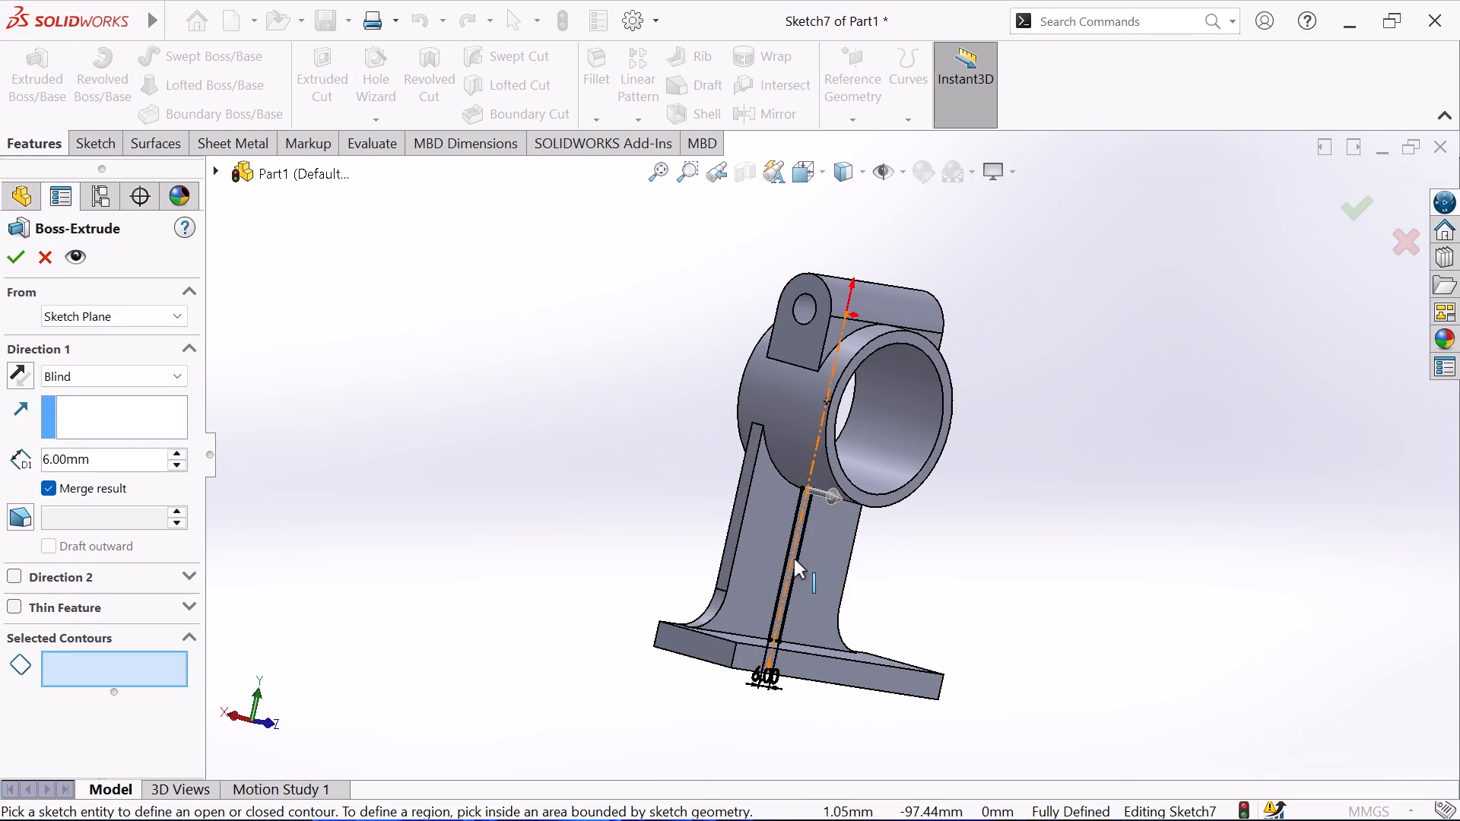
pyautogui.scroll(-4, 794, 559)
pyautogui.click(793, 534)
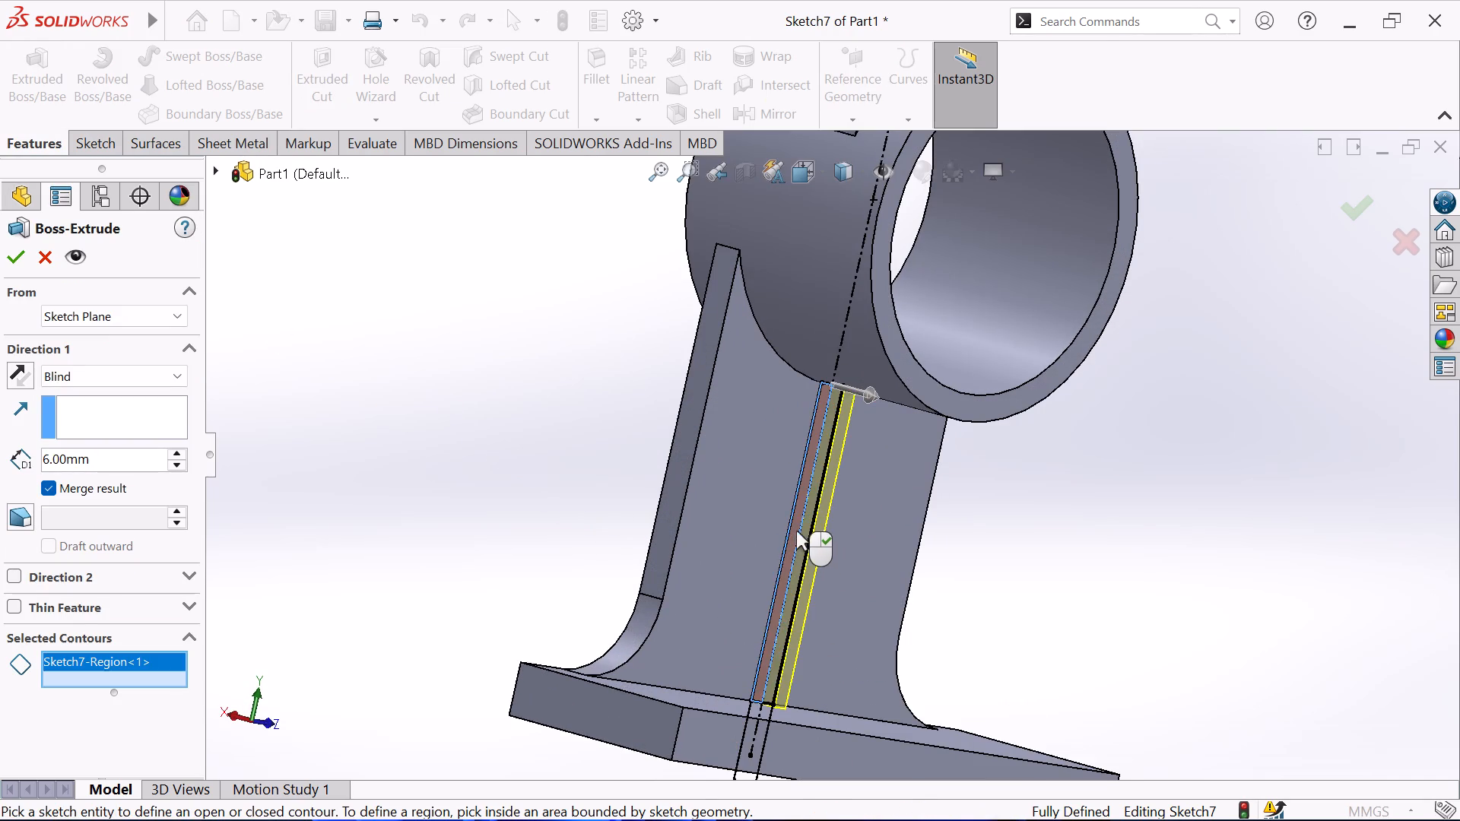
pyautogui.moveTo(1052, 550); pyautogui.dragTo(996, 554, button='middle')
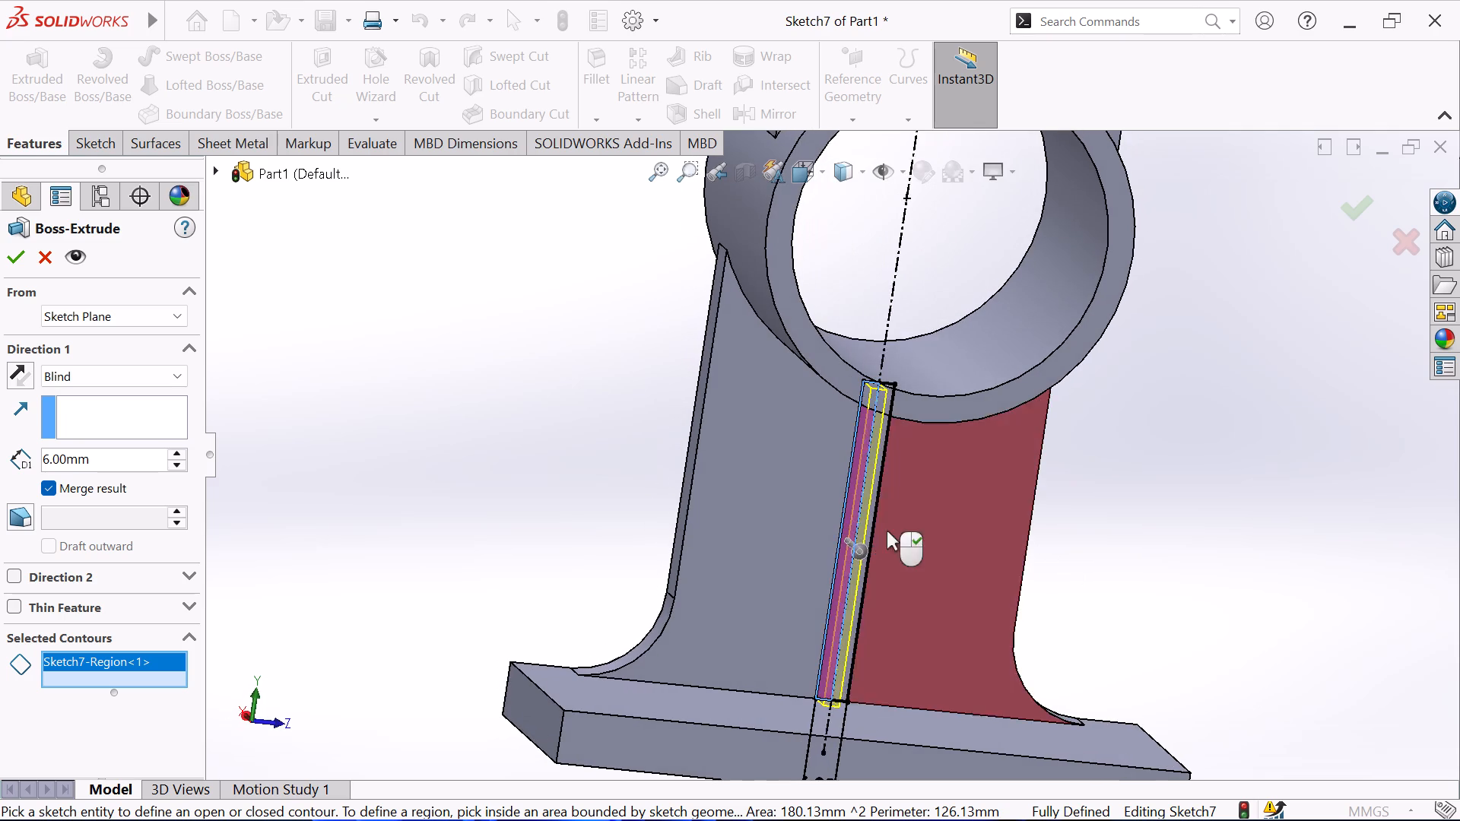
pyautogui.click(878, 453)
pyautogui.moveTo(563, 418); pyautogui.dragTo(600, 441, button='middle')
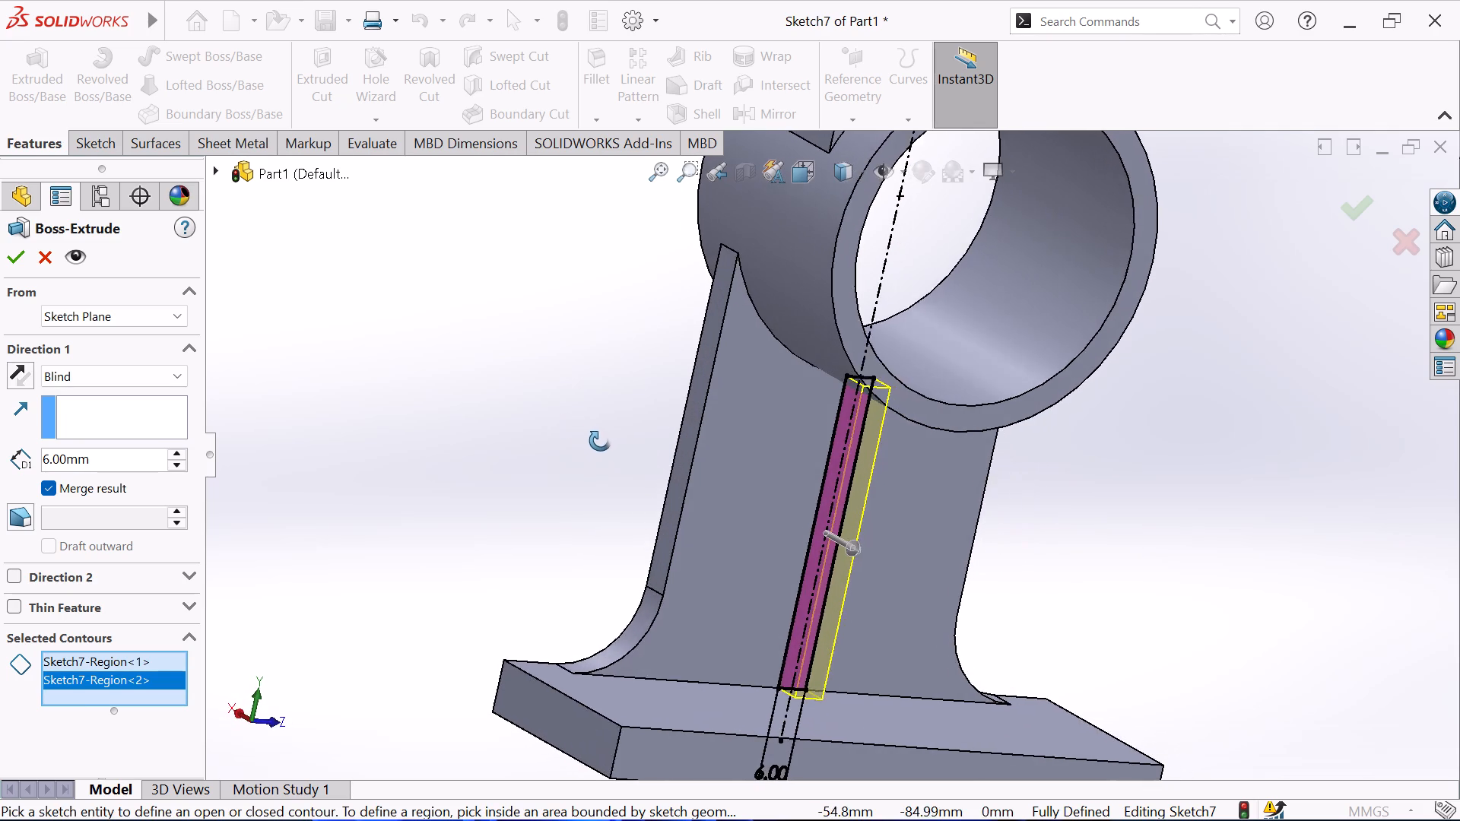
pyautogui.moveTo(600, 441); pyautogui.dragTo(649, 463, button='middle')
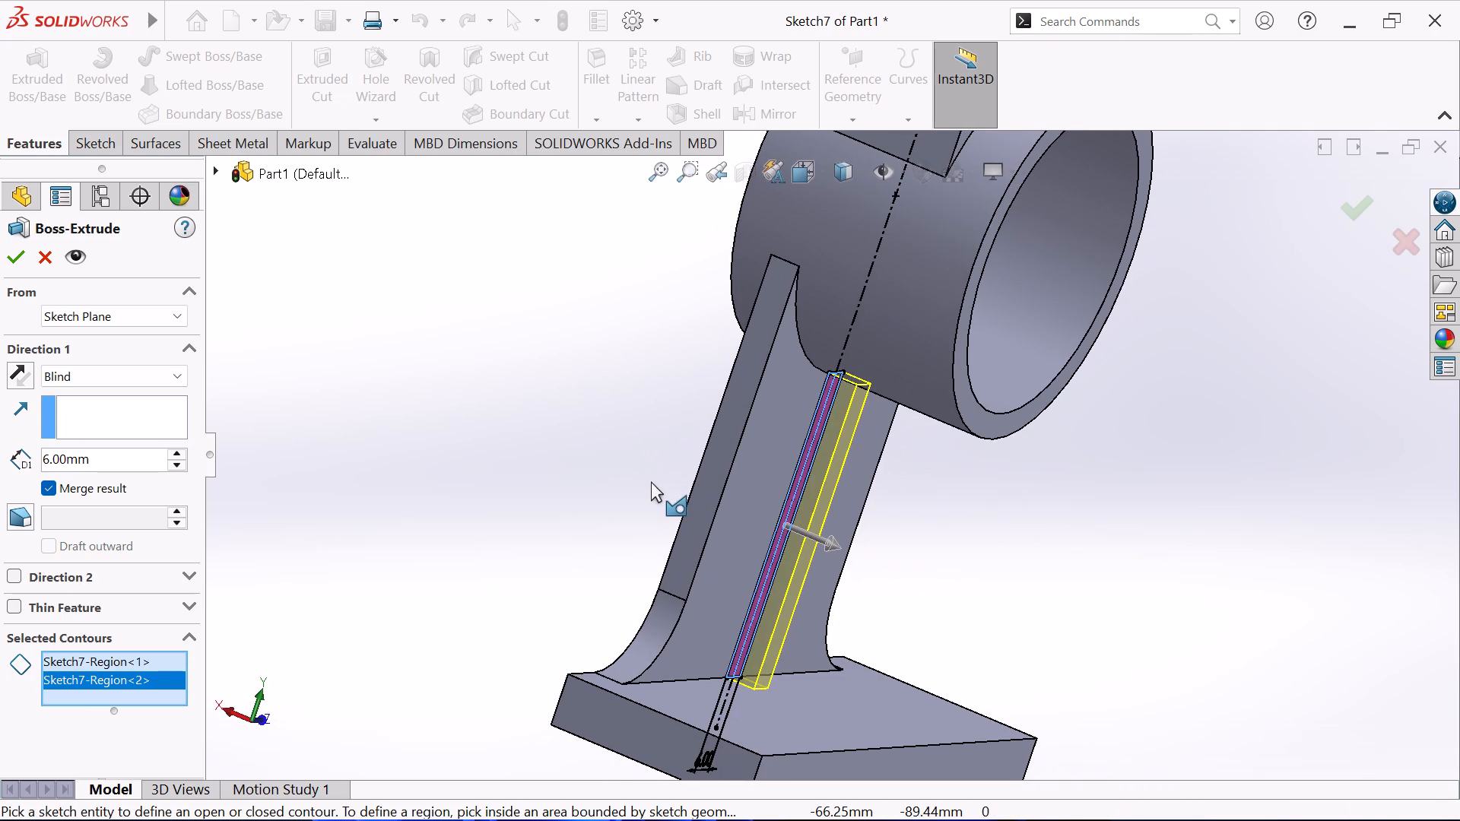
pyautogui.scroll(1, 651, 481)
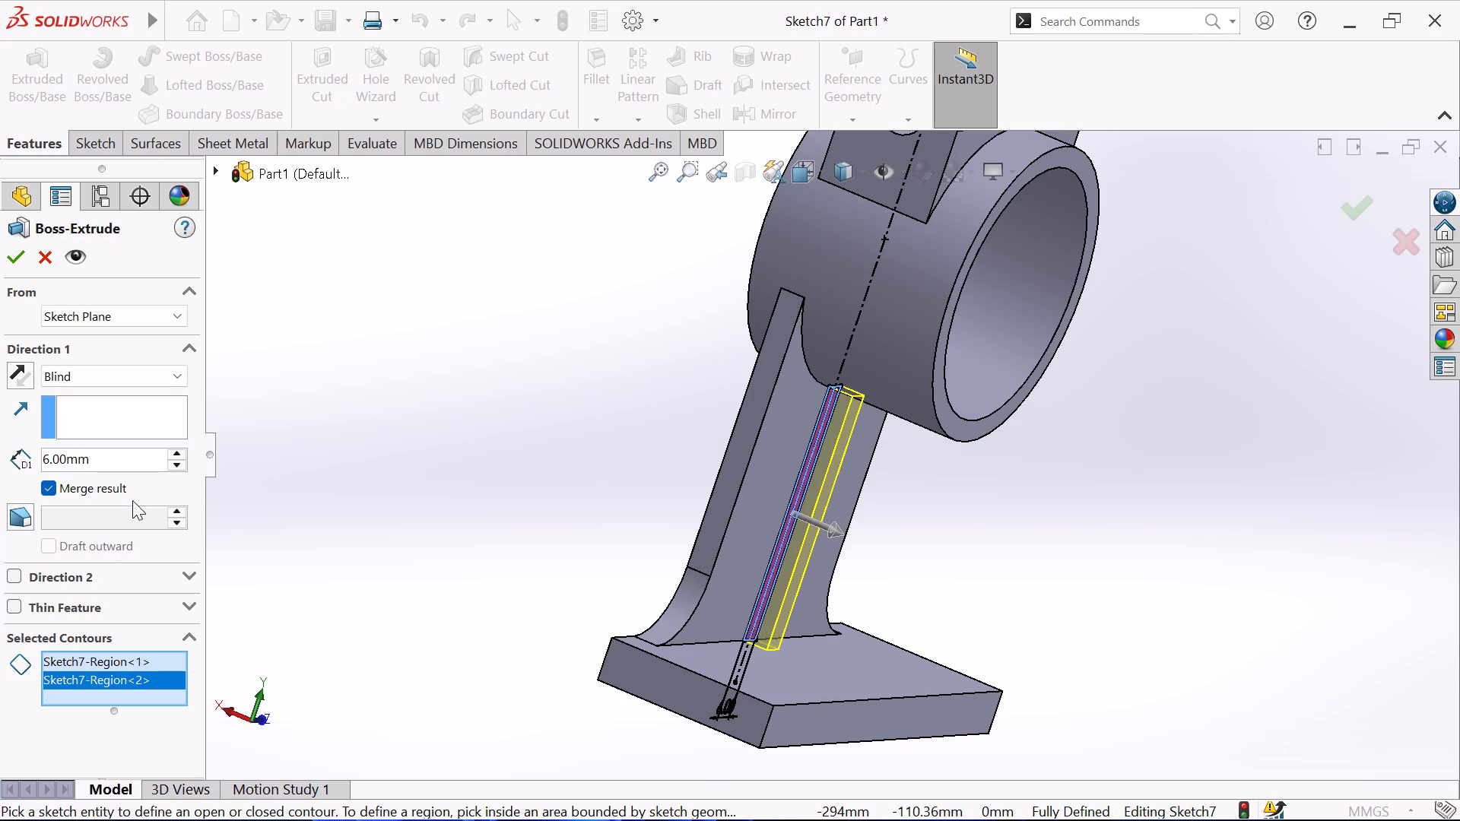
pyautogui.click(173, 372)
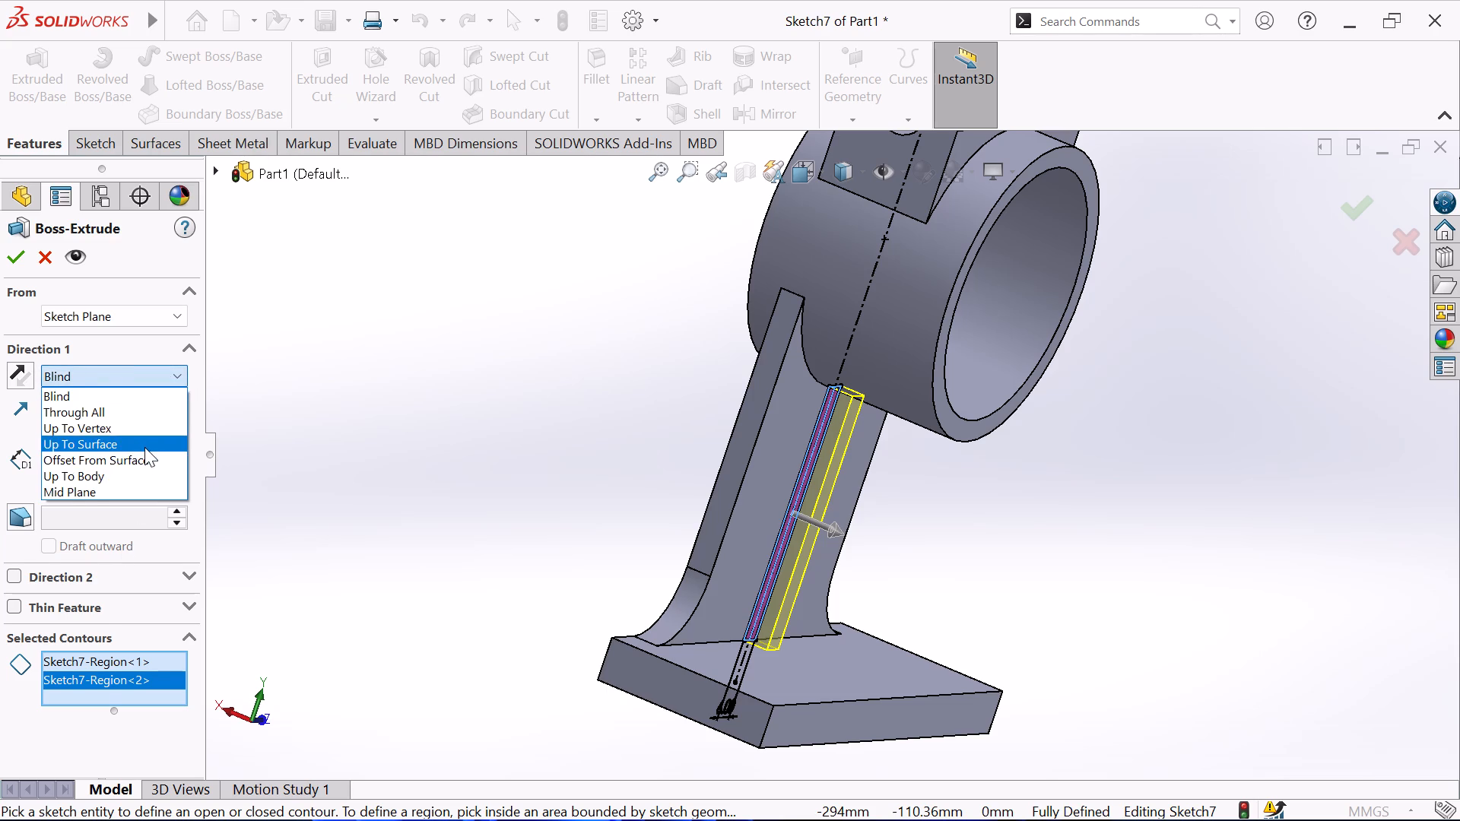
pyautogui.click(144, 447)
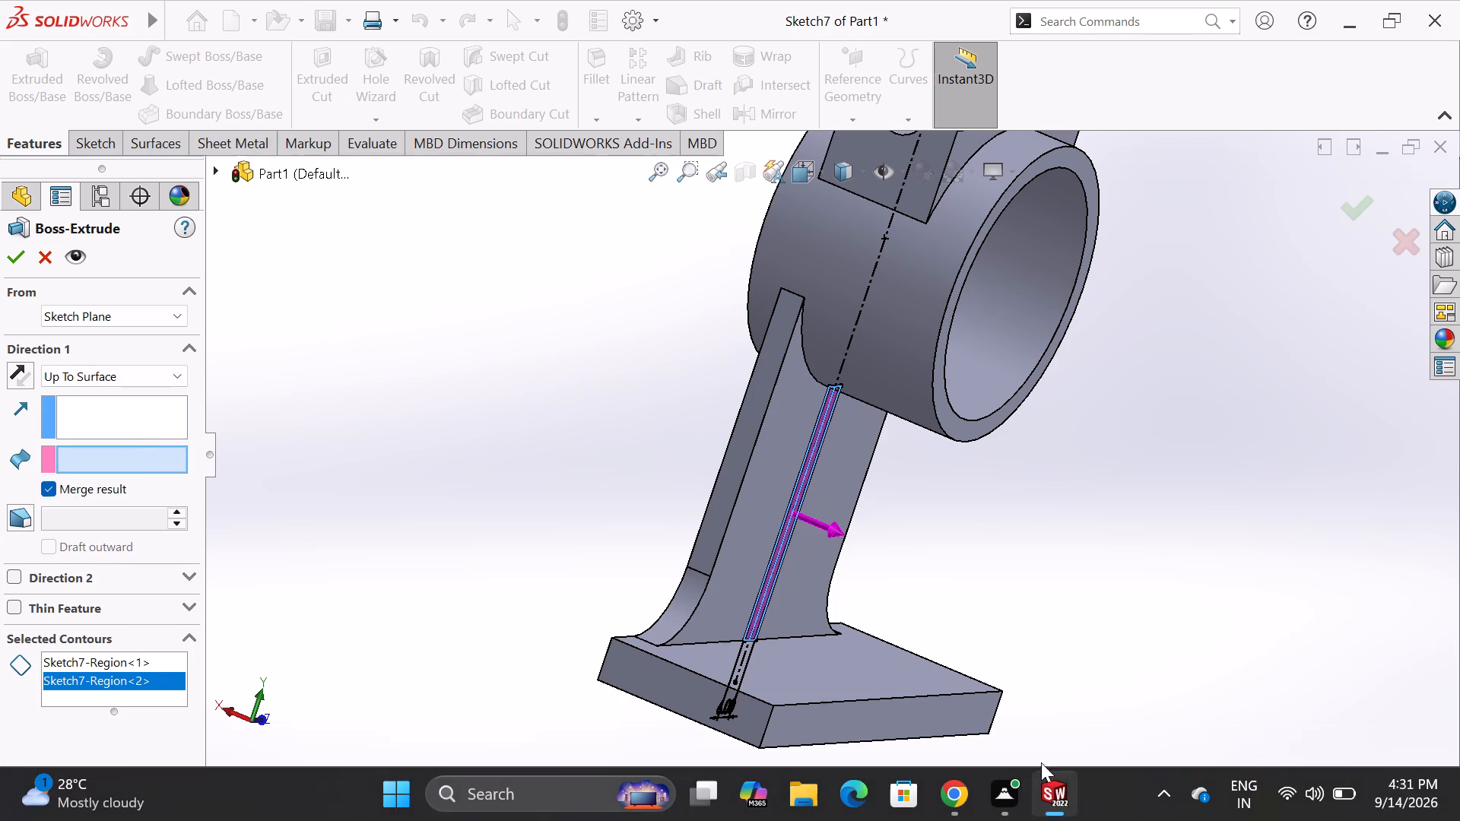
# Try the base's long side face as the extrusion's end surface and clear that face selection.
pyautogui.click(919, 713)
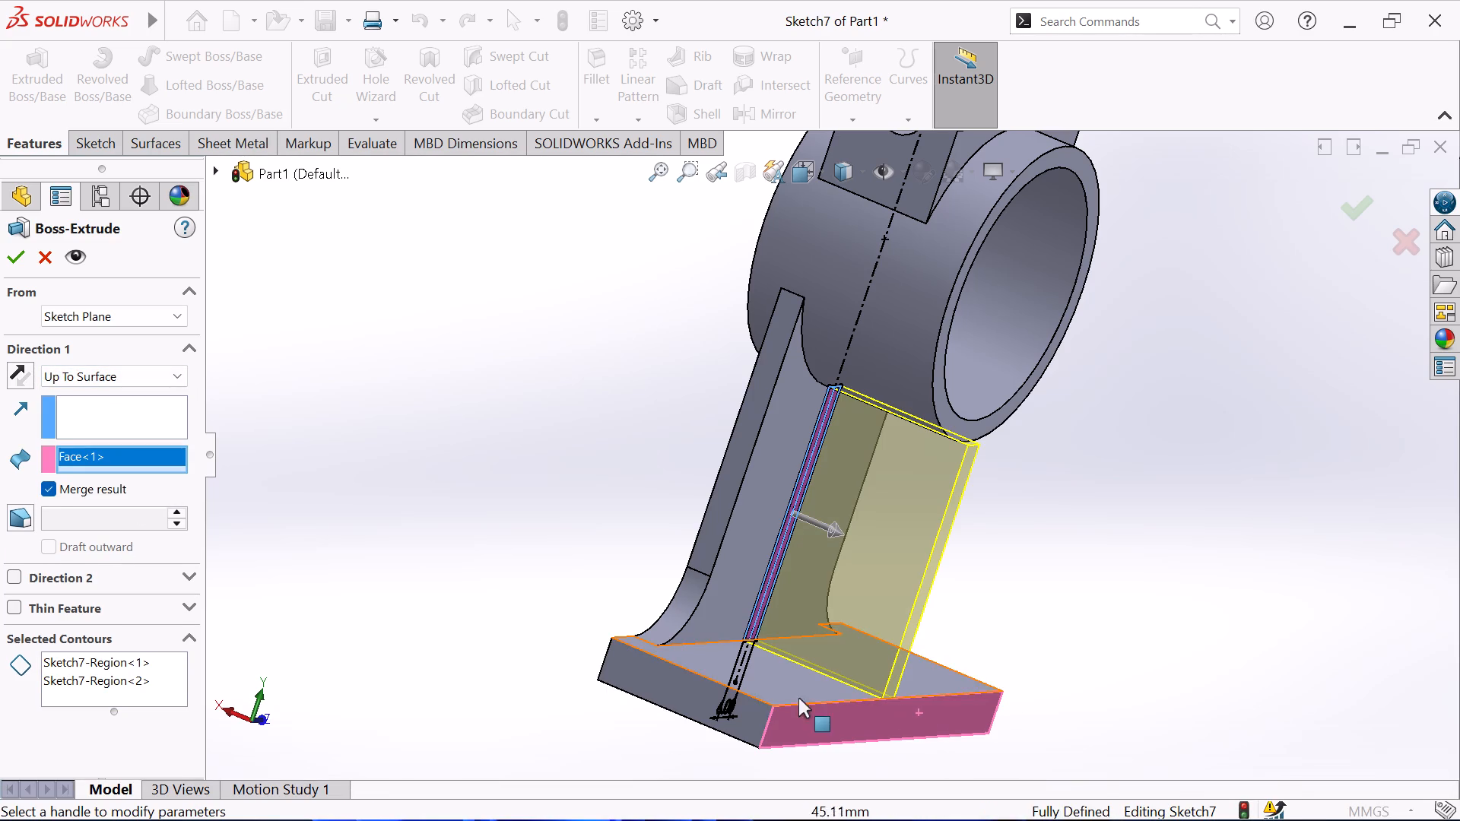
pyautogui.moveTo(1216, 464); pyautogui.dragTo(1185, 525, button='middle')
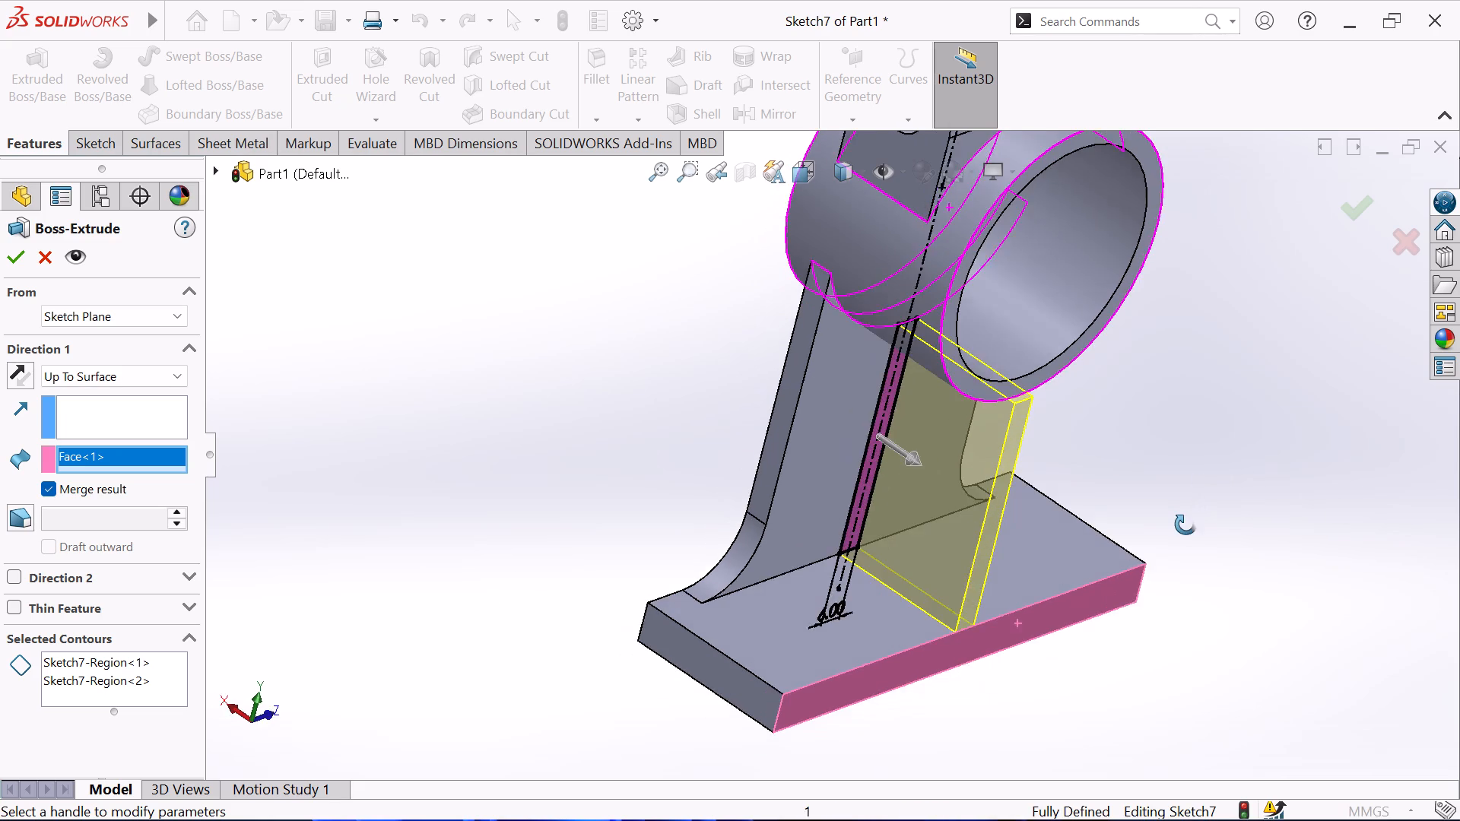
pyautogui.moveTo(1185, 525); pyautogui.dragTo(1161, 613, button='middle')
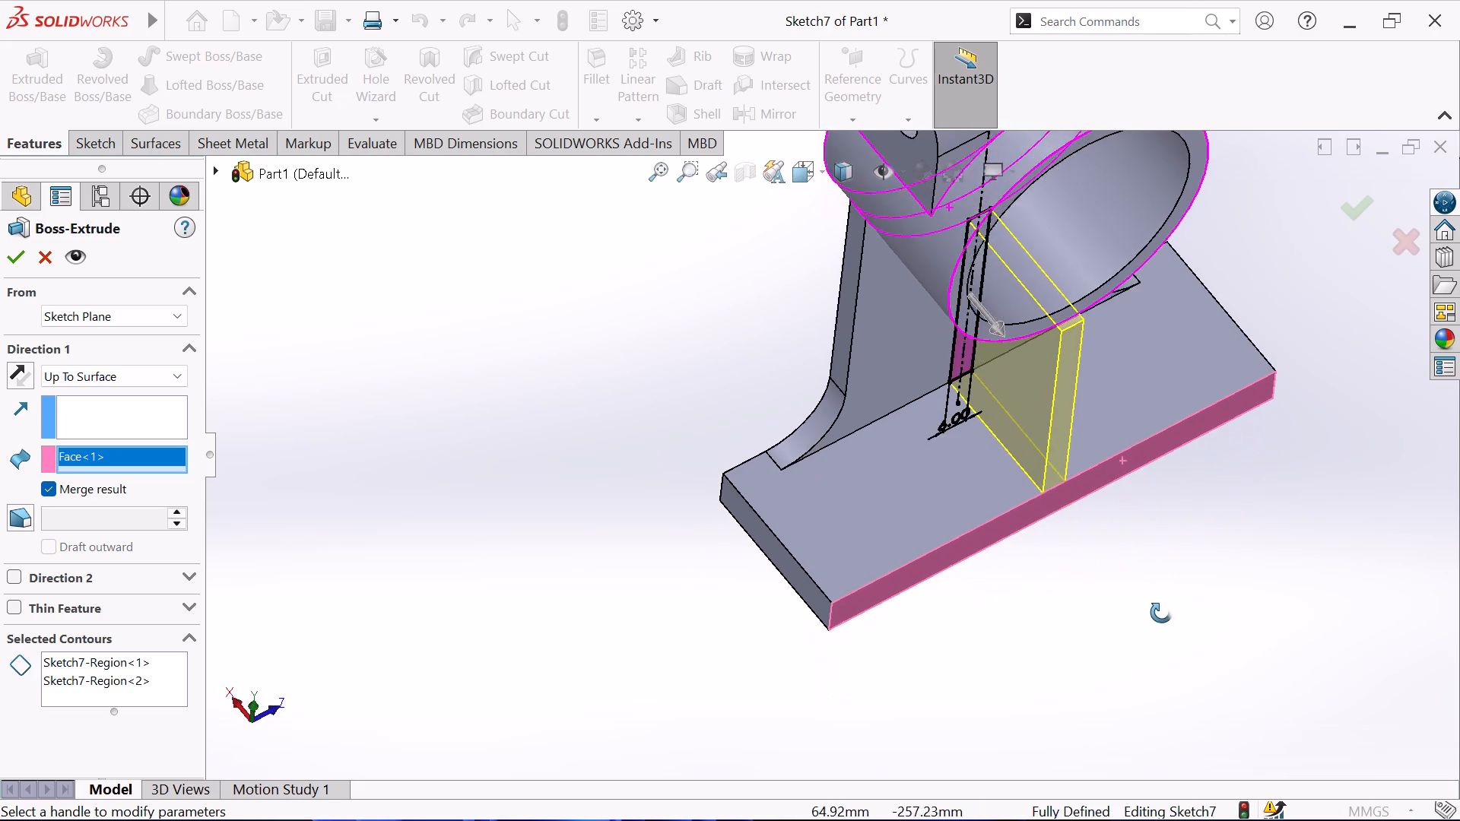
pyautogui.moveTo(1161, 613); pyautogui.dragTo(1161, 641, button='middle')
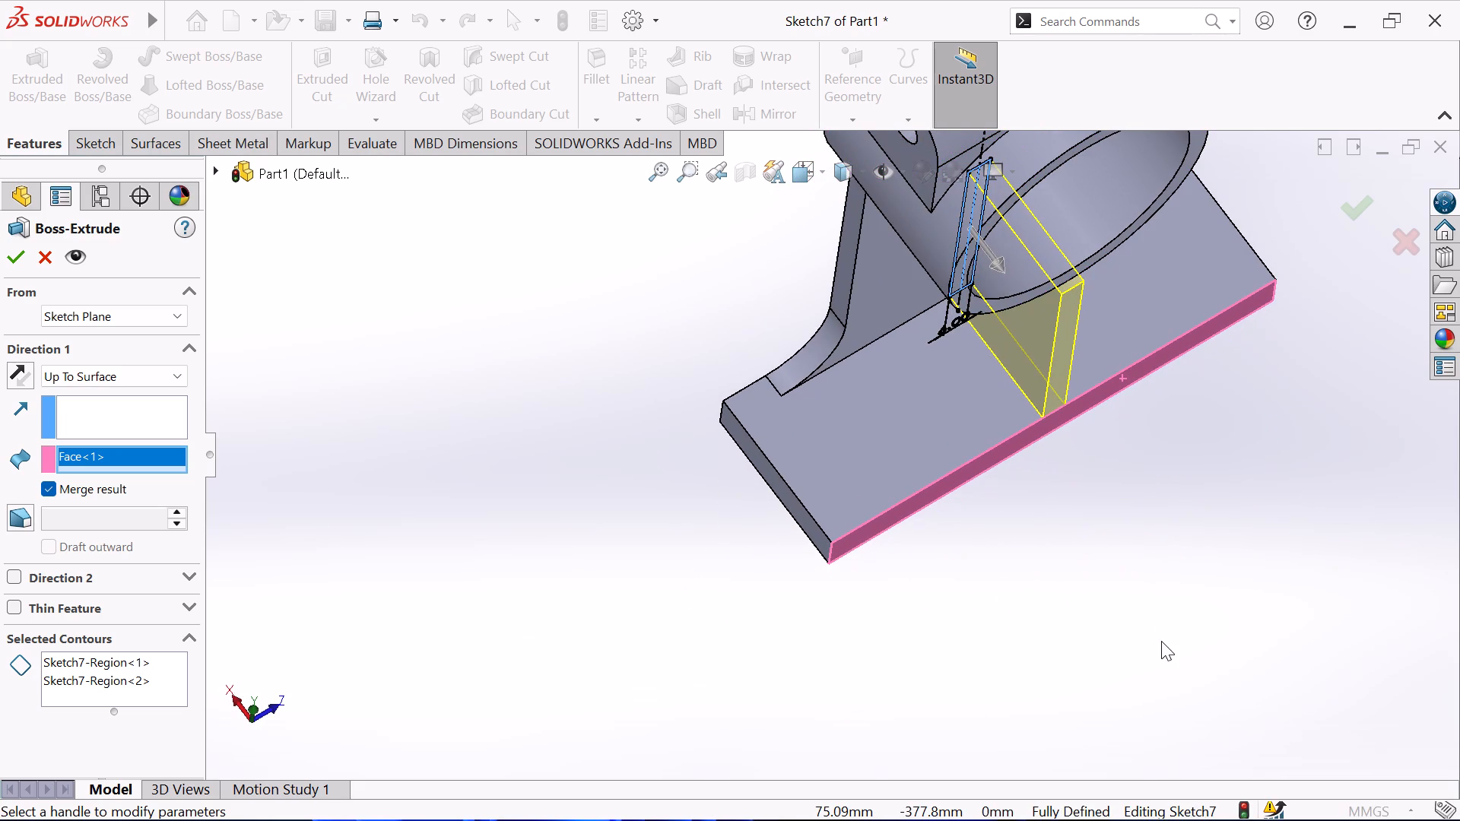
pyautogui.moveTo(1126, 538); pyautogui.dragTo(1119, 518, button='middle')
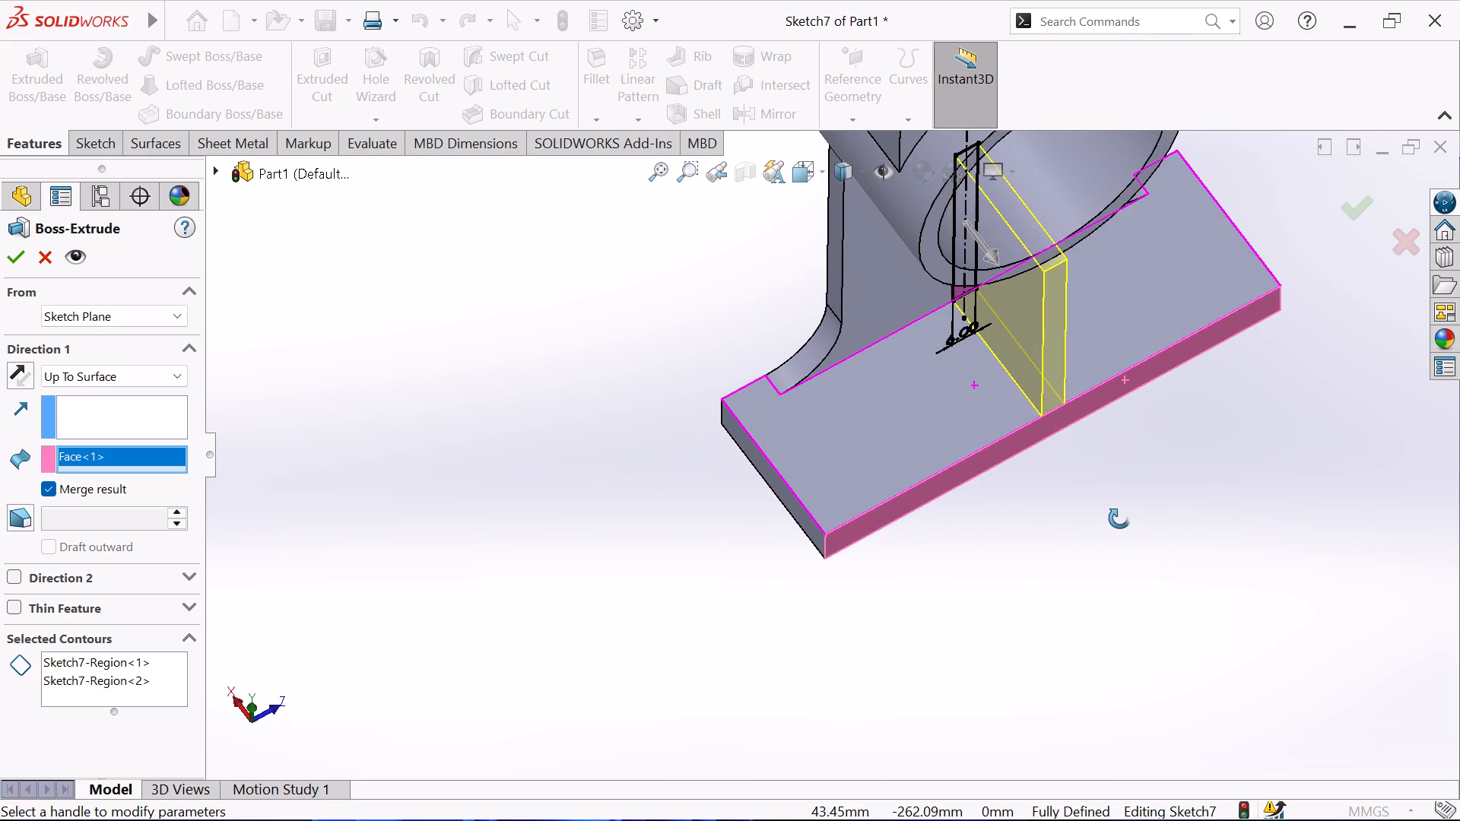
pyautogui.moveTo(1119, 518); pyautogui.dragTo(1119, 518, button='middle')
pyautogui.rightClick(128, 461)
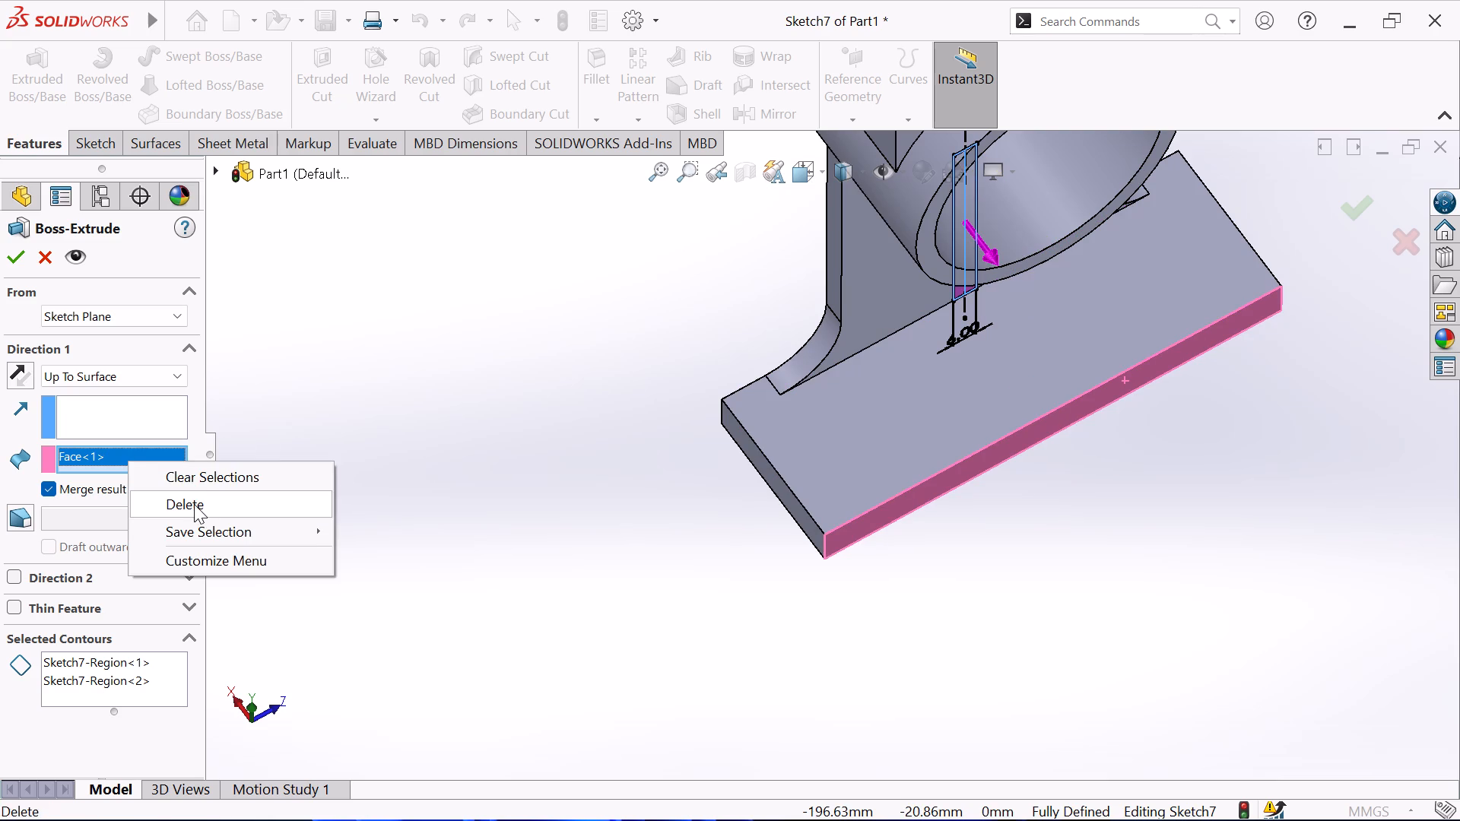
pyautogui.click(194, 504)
# Extrude the 6 mm rib up to the ring's flat end face.
pyautogui.click(1041, 258)
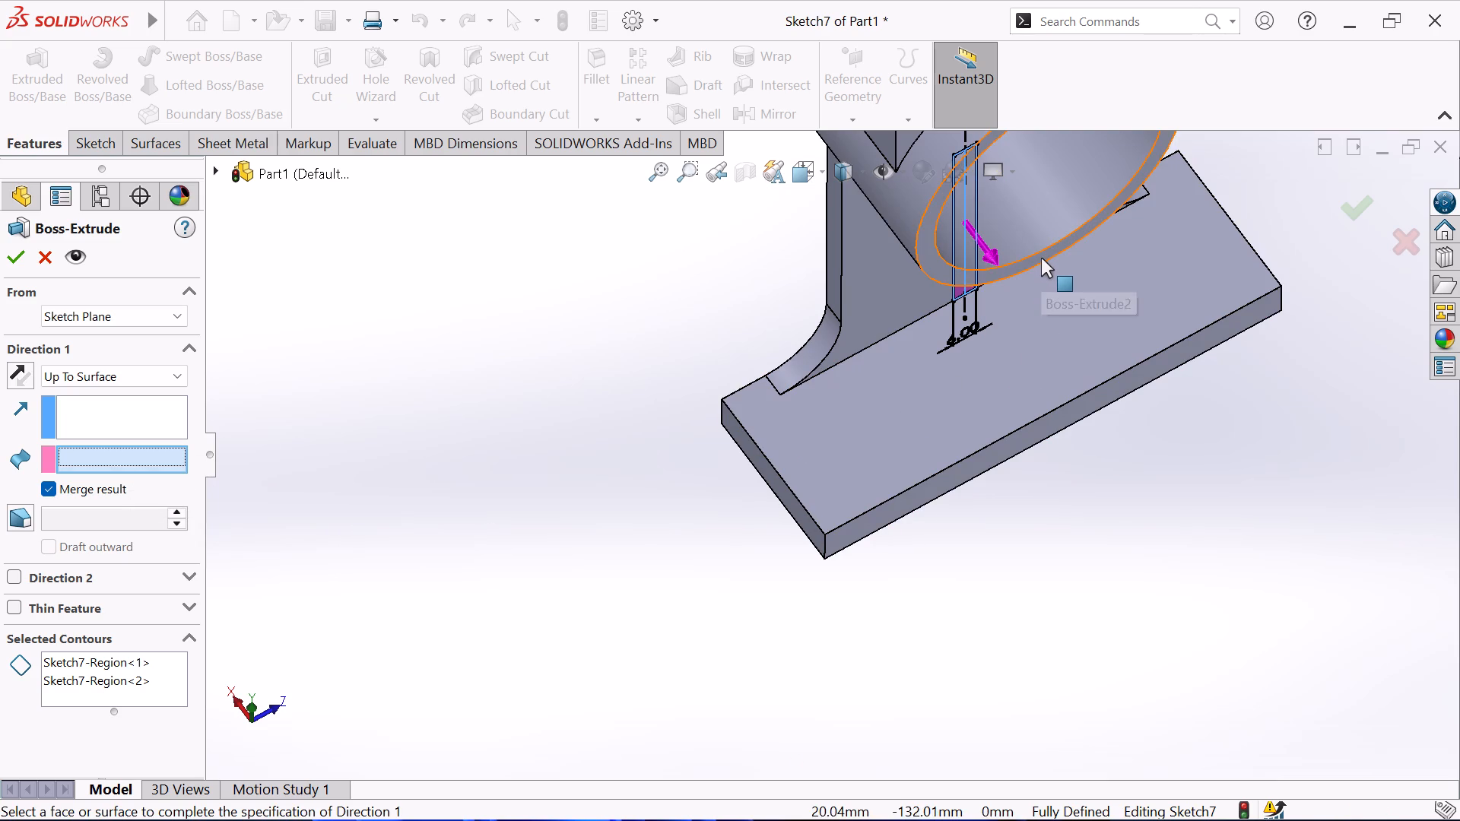
pyautogui.click(14, 265)
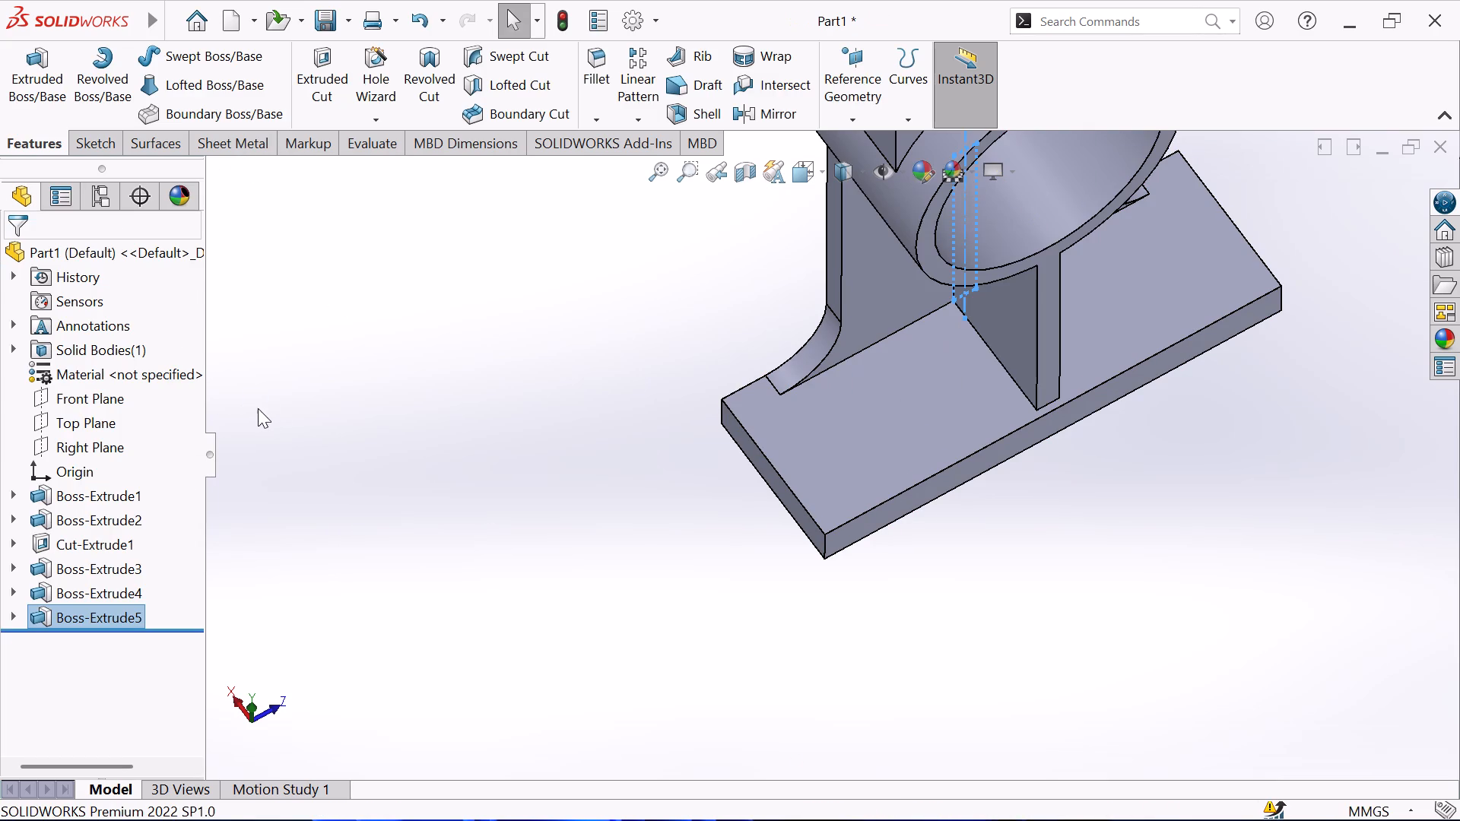
pyautogui.press('Escape')
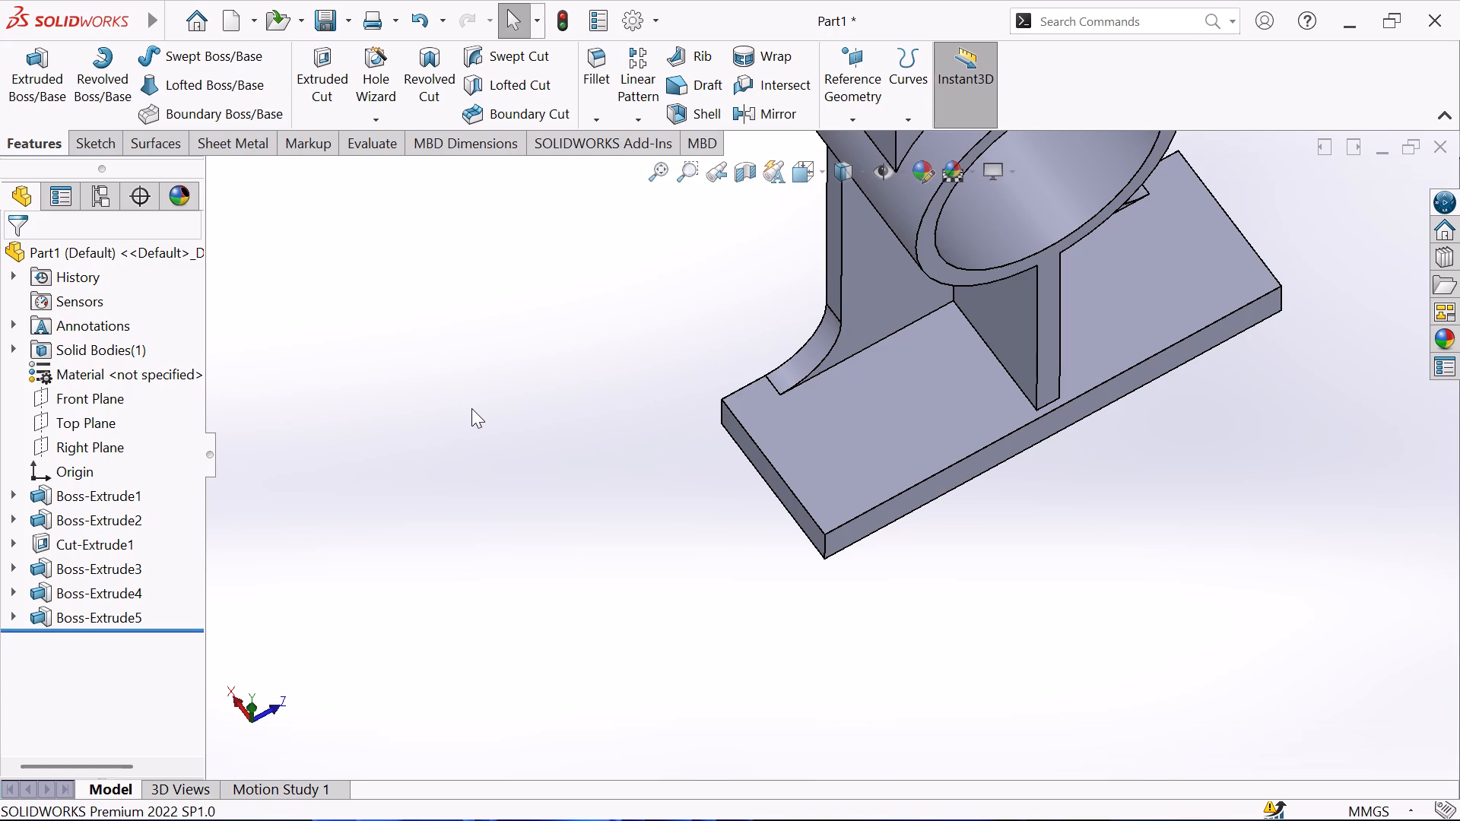
# Inspect the part from several sides around the new rib and check where the Right Plane passes through it.
pyautogui.scroll(2, 471, 408)
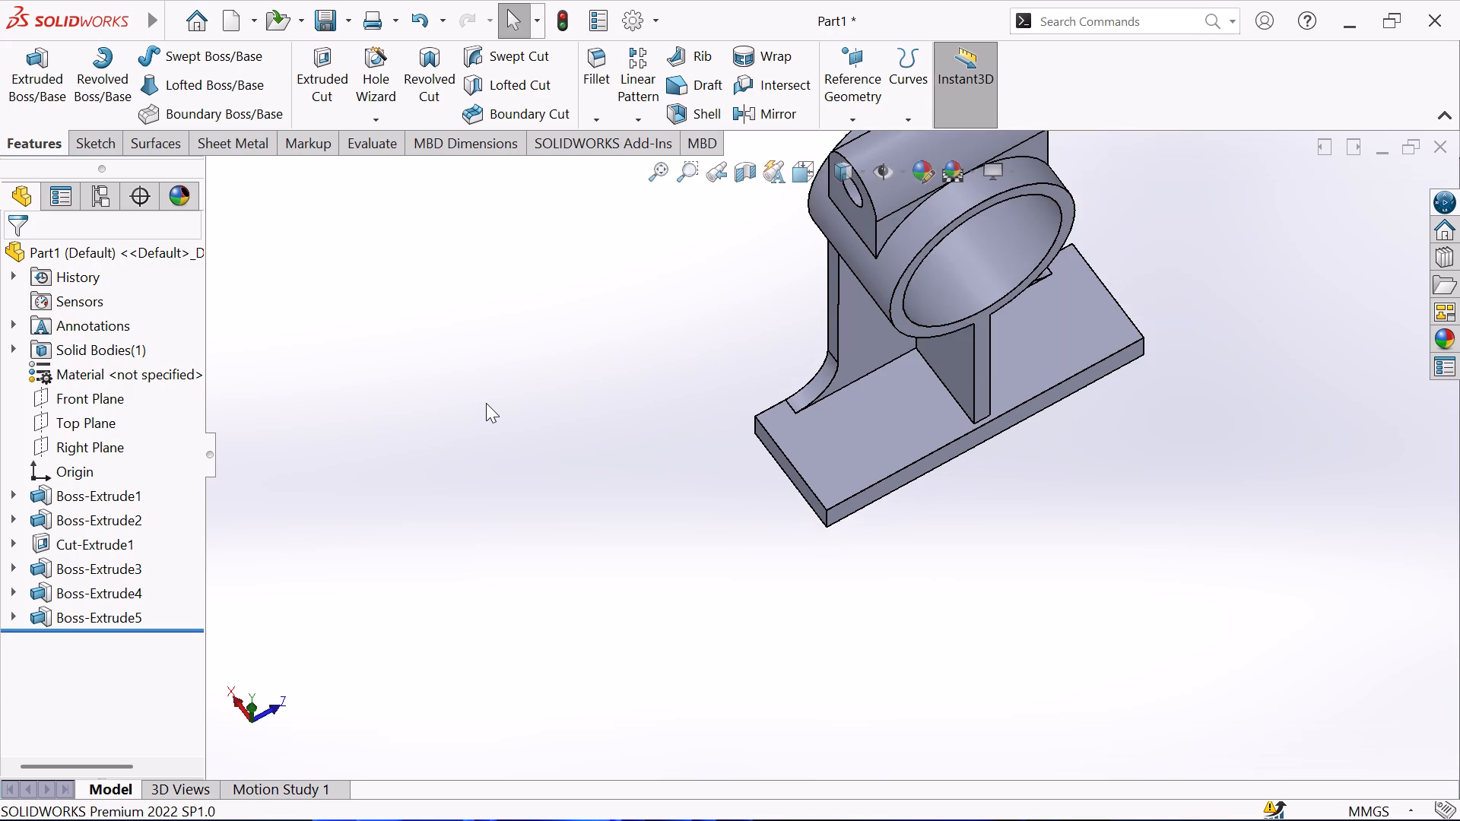
pyautogui.moveTo(491, 401); pyautogui.dragTo(551, 386, button='middle')
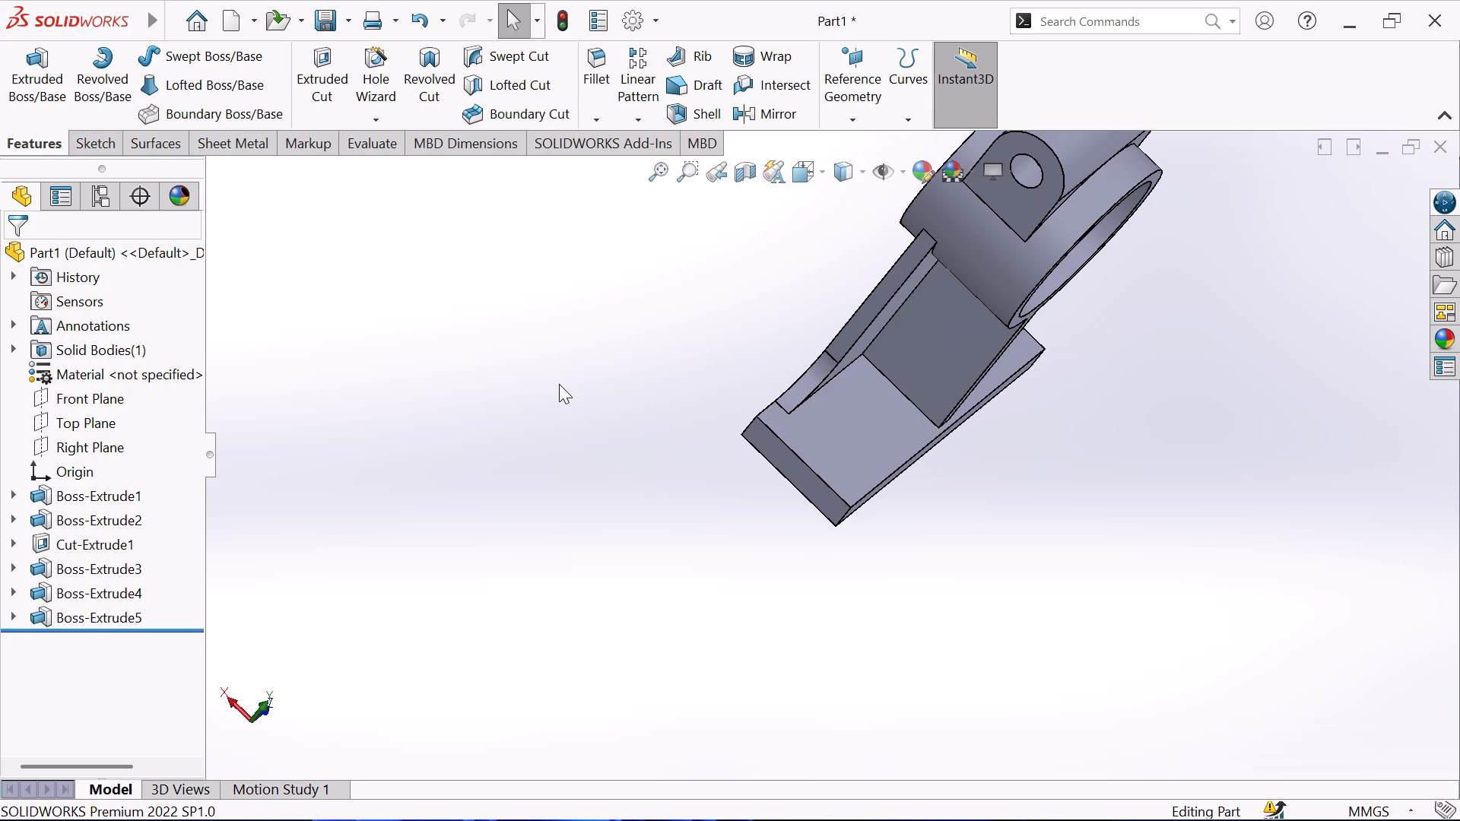
pyautogui.moveTo(627, 367); pyautogui.dragTo(719, 345, button='middle')
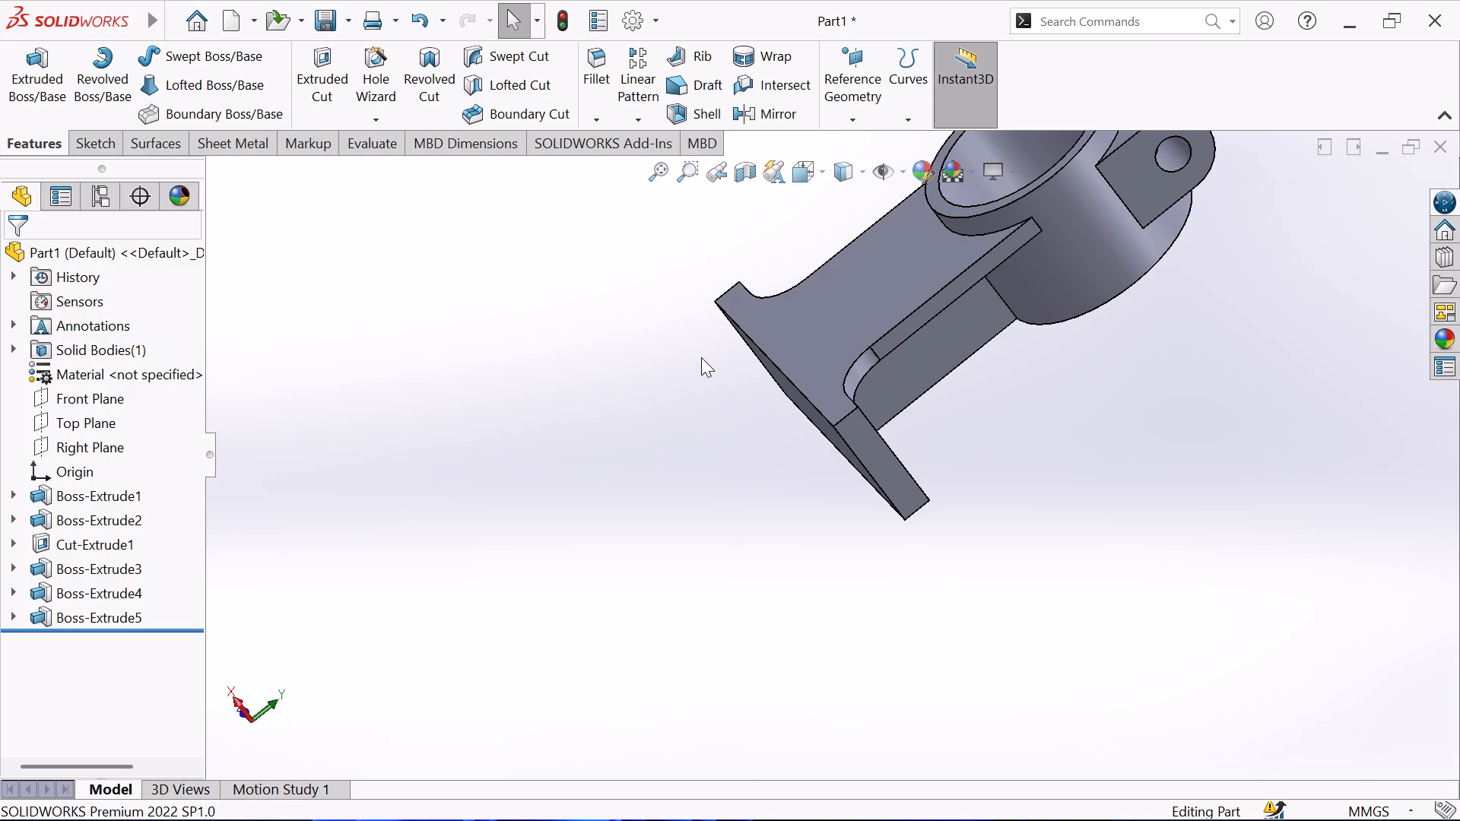
pyautogui.scroll(1, 701, 357)
pyautogui.moveTo(699, 358); pyautogui.dragTo(571, 377, button='middle')
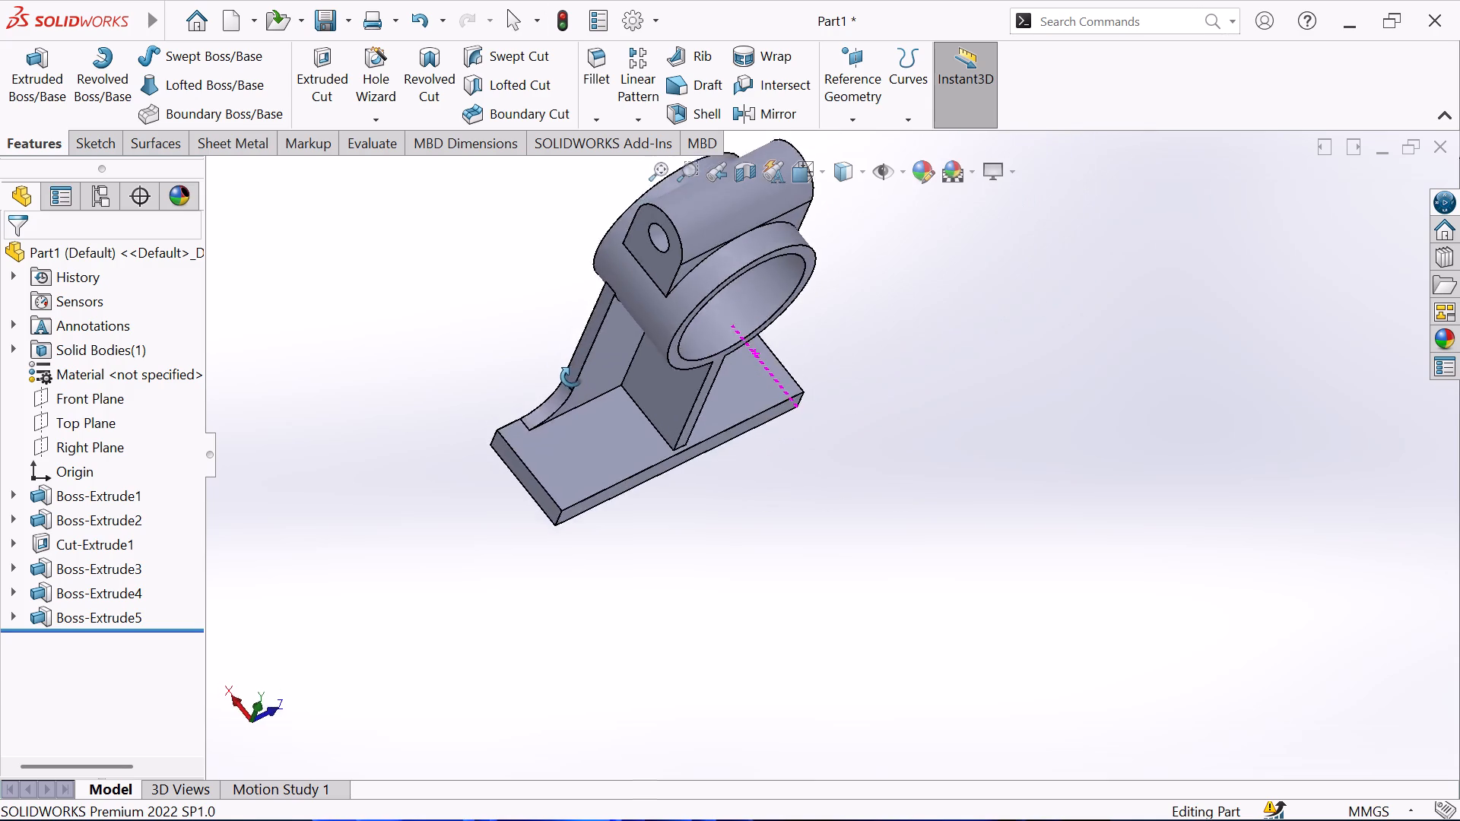
pyautogui.moveTo(571, 377); pyautogui.dragTo(650, 442, button='middle')
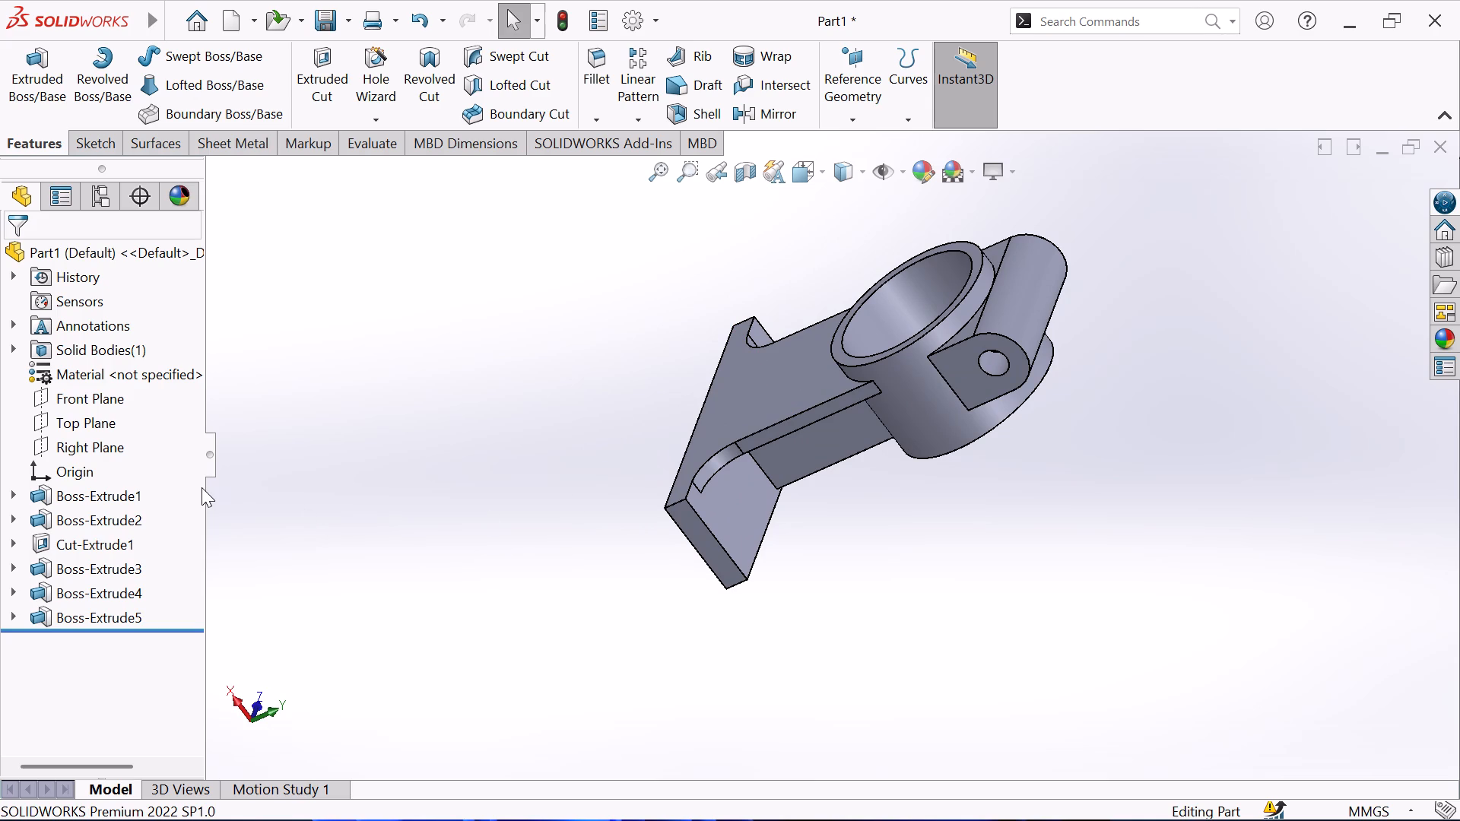
pyautogui.click(65, 454)
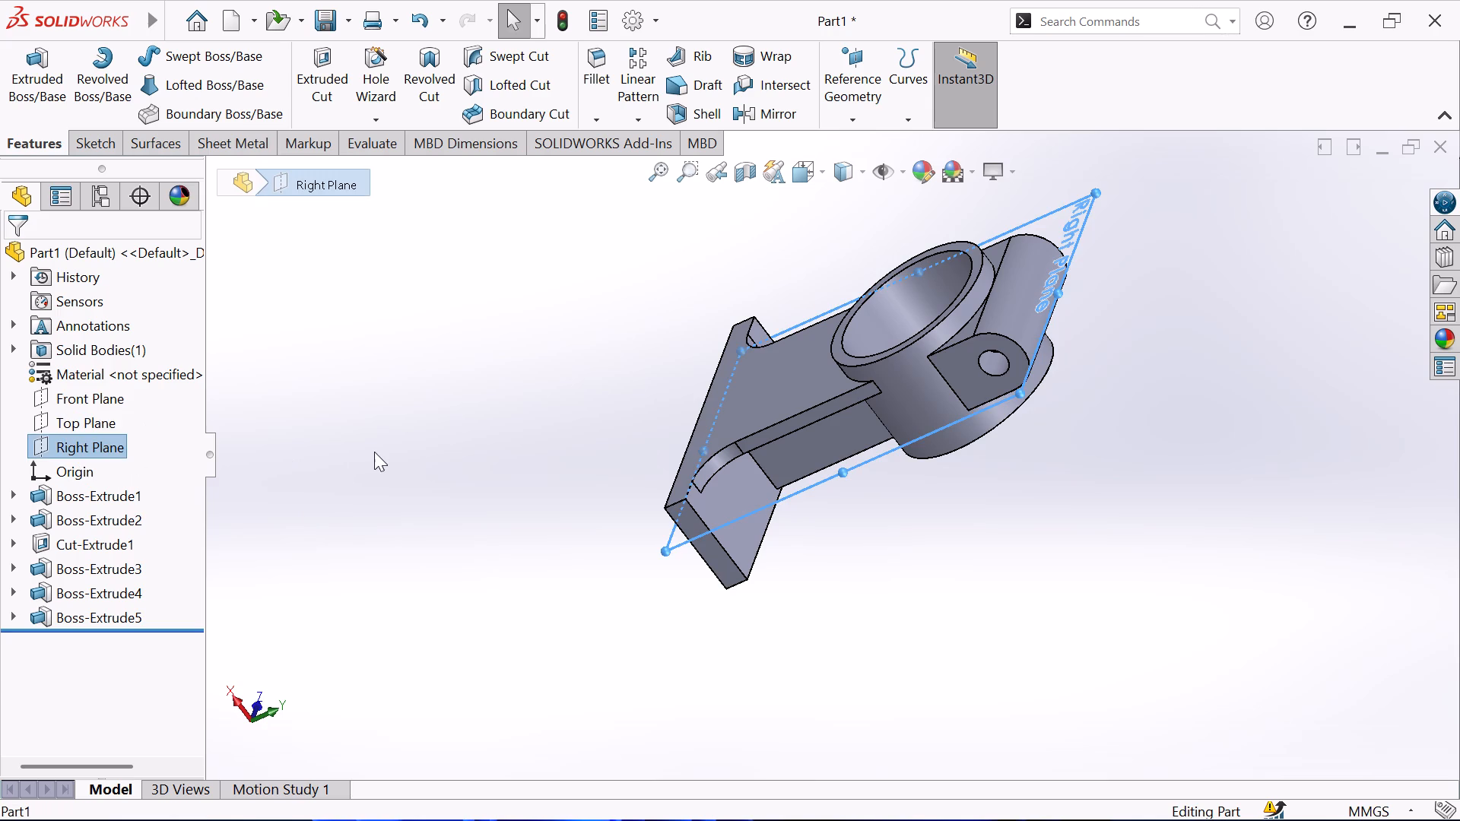
pyautogui.moveTo(381, 443); pyautogui.dragTo(360, 372, button='middle')
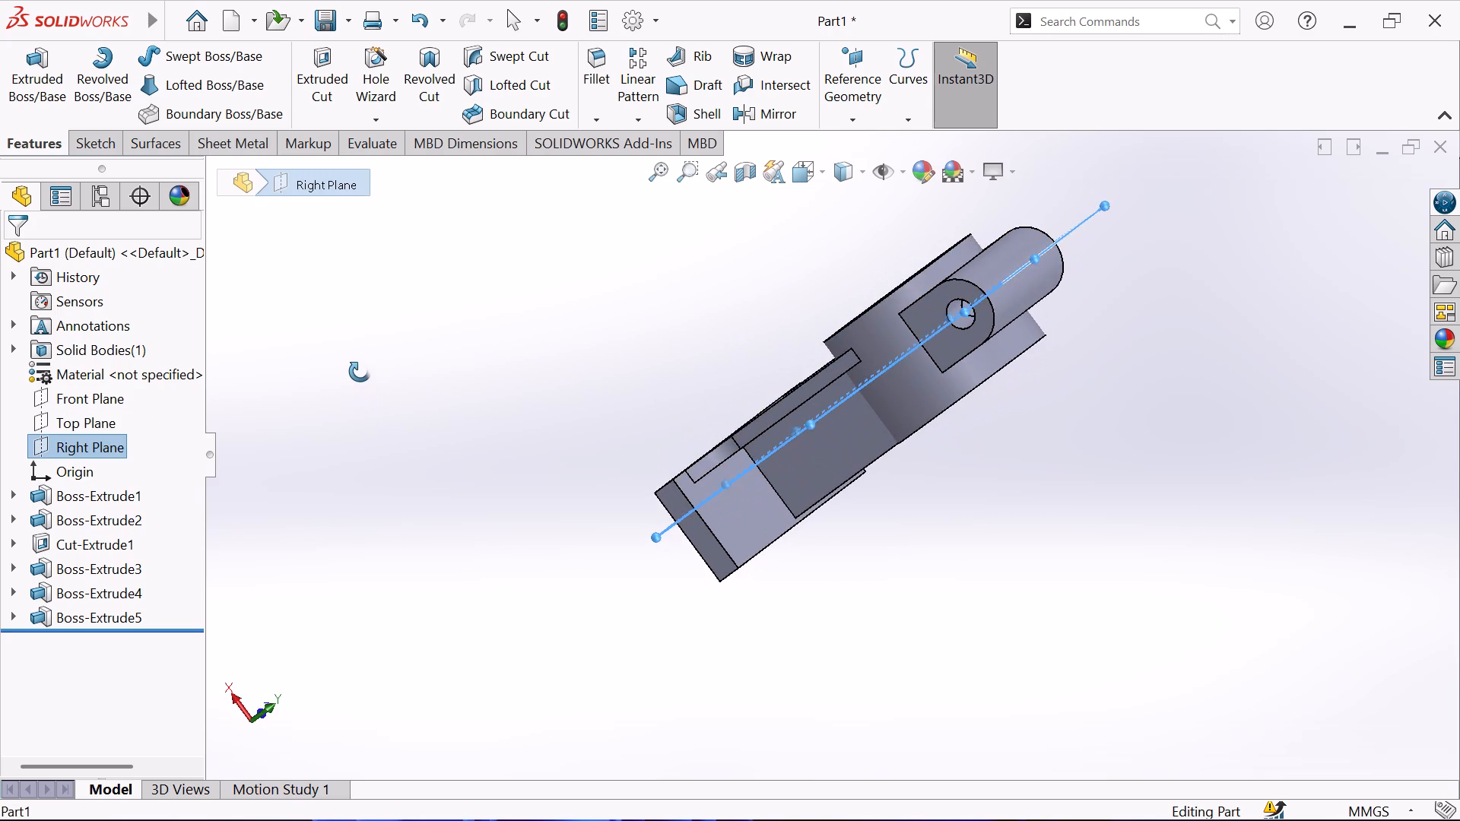
pyautogui.moveTo(360, 372); pyautogui.dragTo(402, 395, button='middle')
pyautogui.press('Escape')
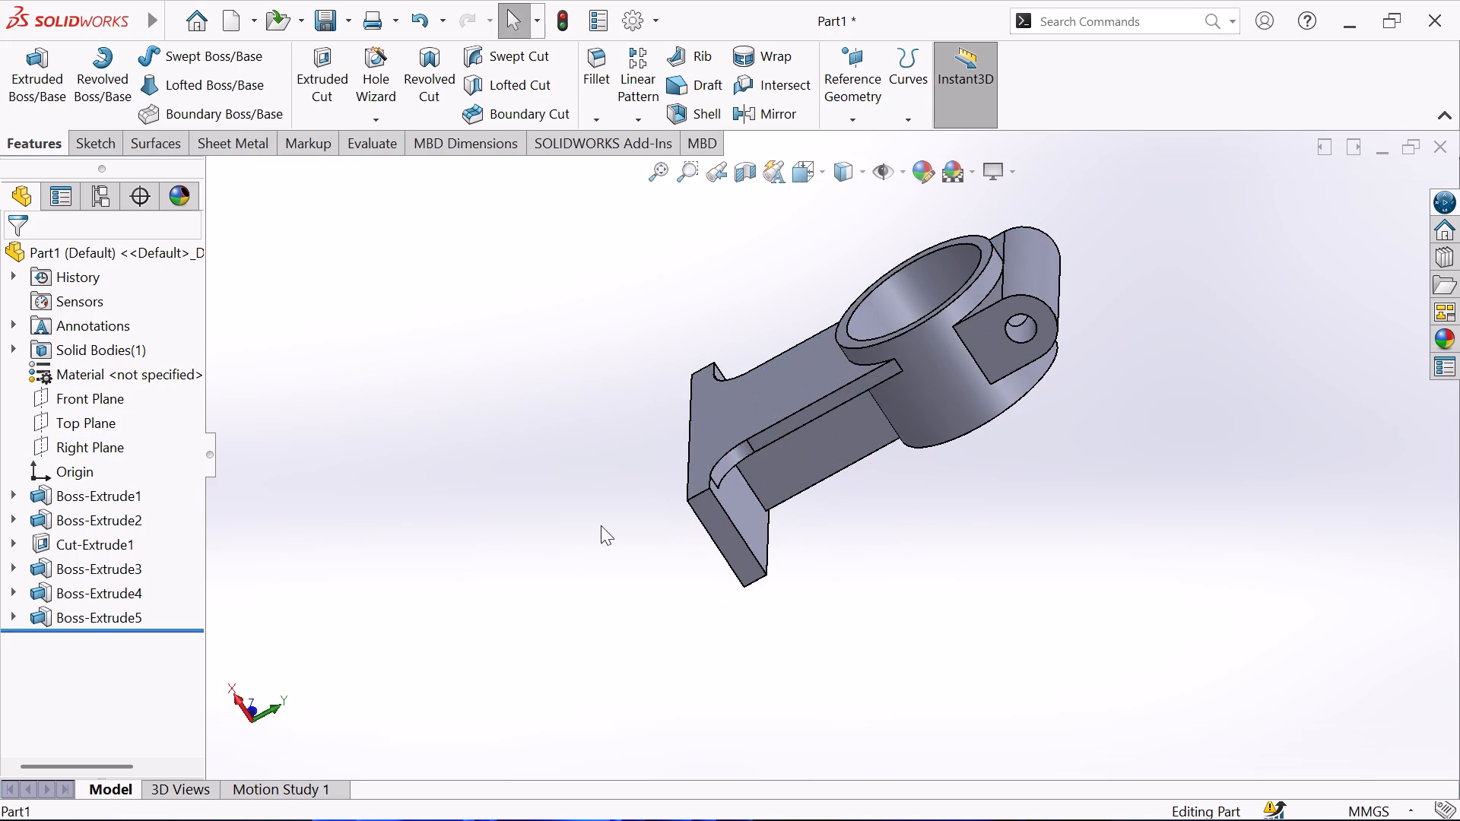
# Start a sketch on the leg's narrow side face and convert the ring's edge opposite the rib and the leg's 6 mm bottom edge.
pyautogui.click(795, 420)
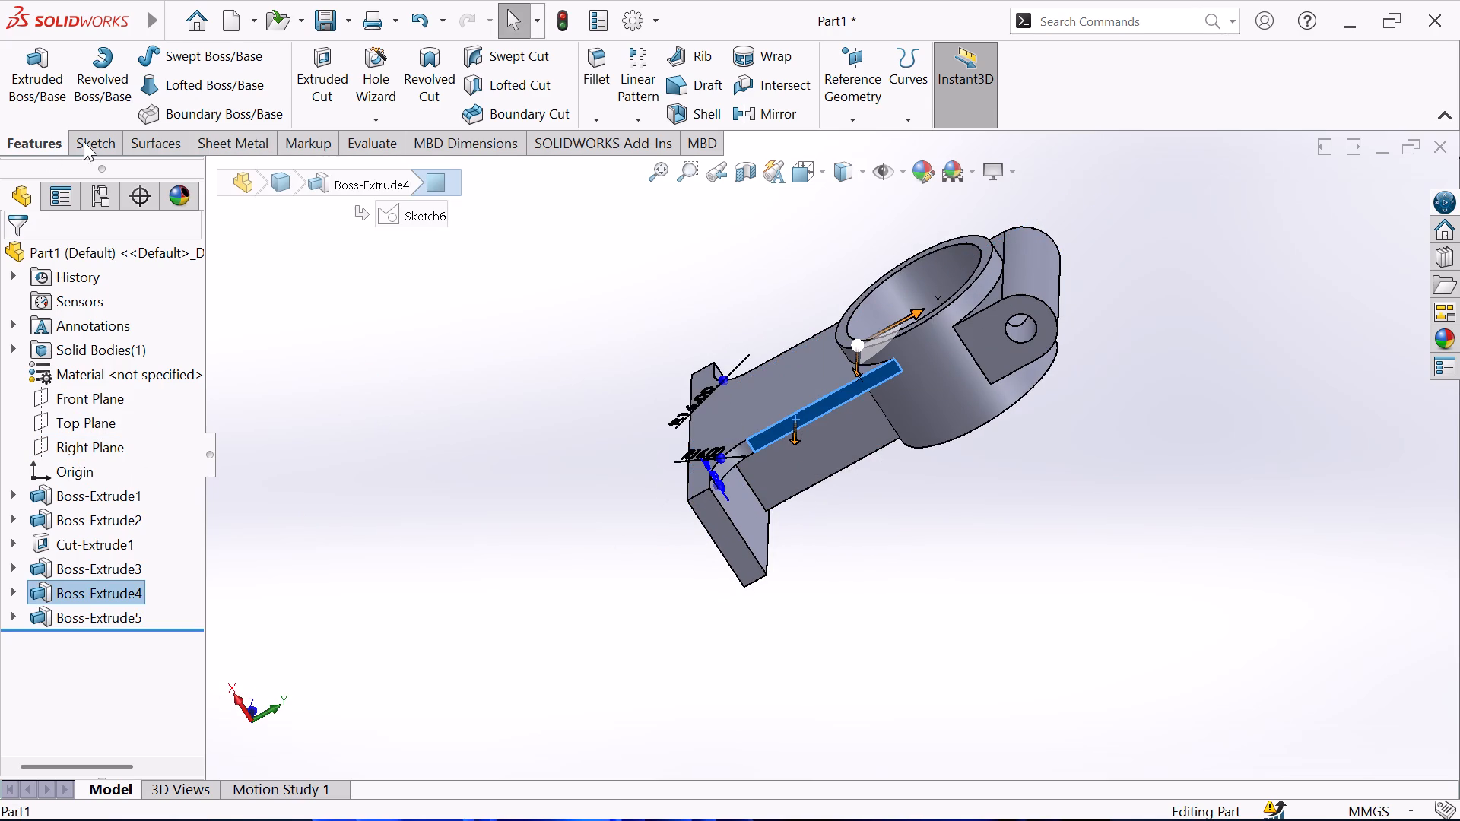
pyautogui.click(100, 138)
pyautogui.click(39, 66)
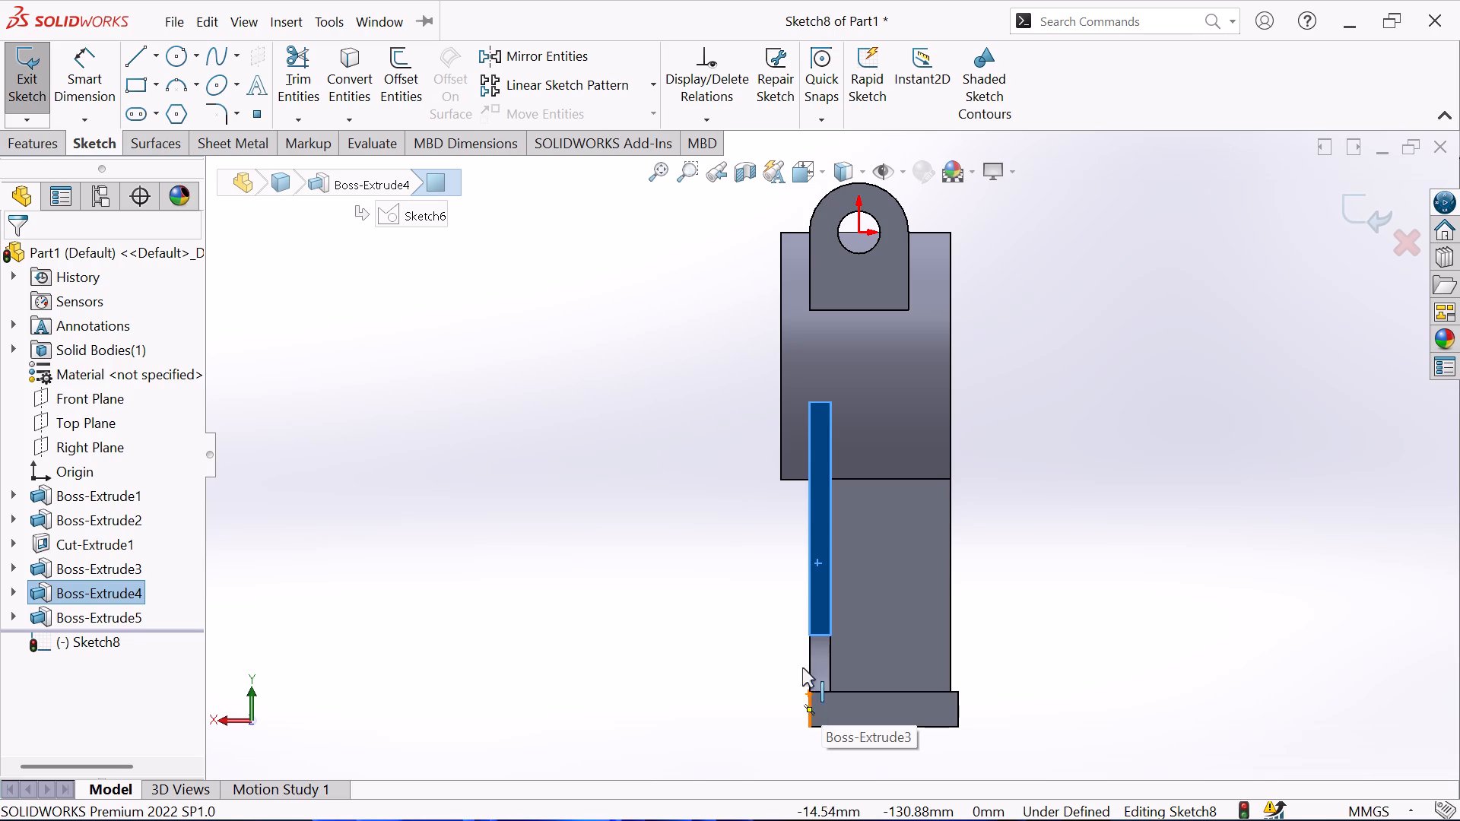
pyautogui.click(784, 355)
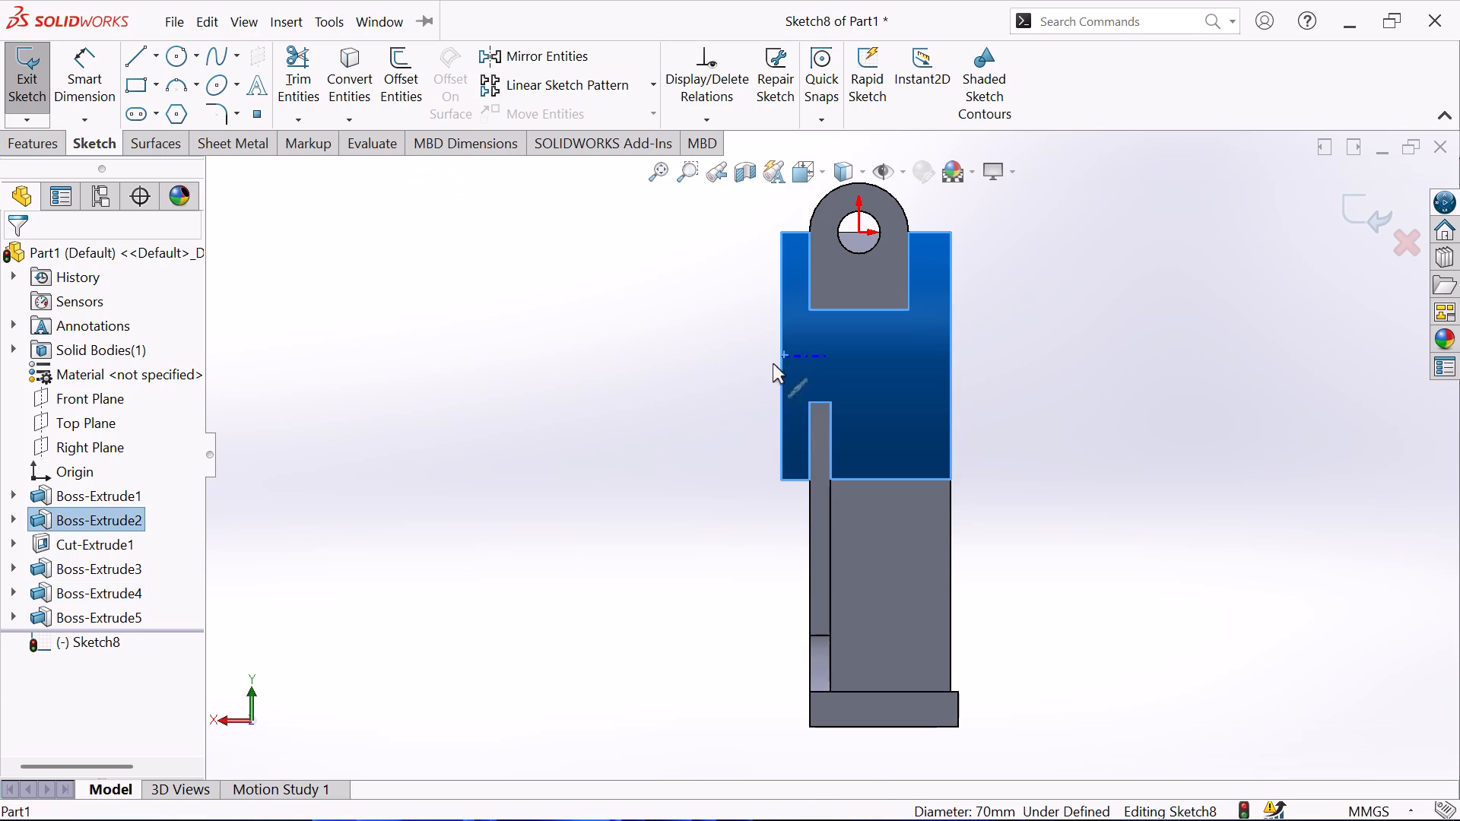
pyautogui.press('Escape')
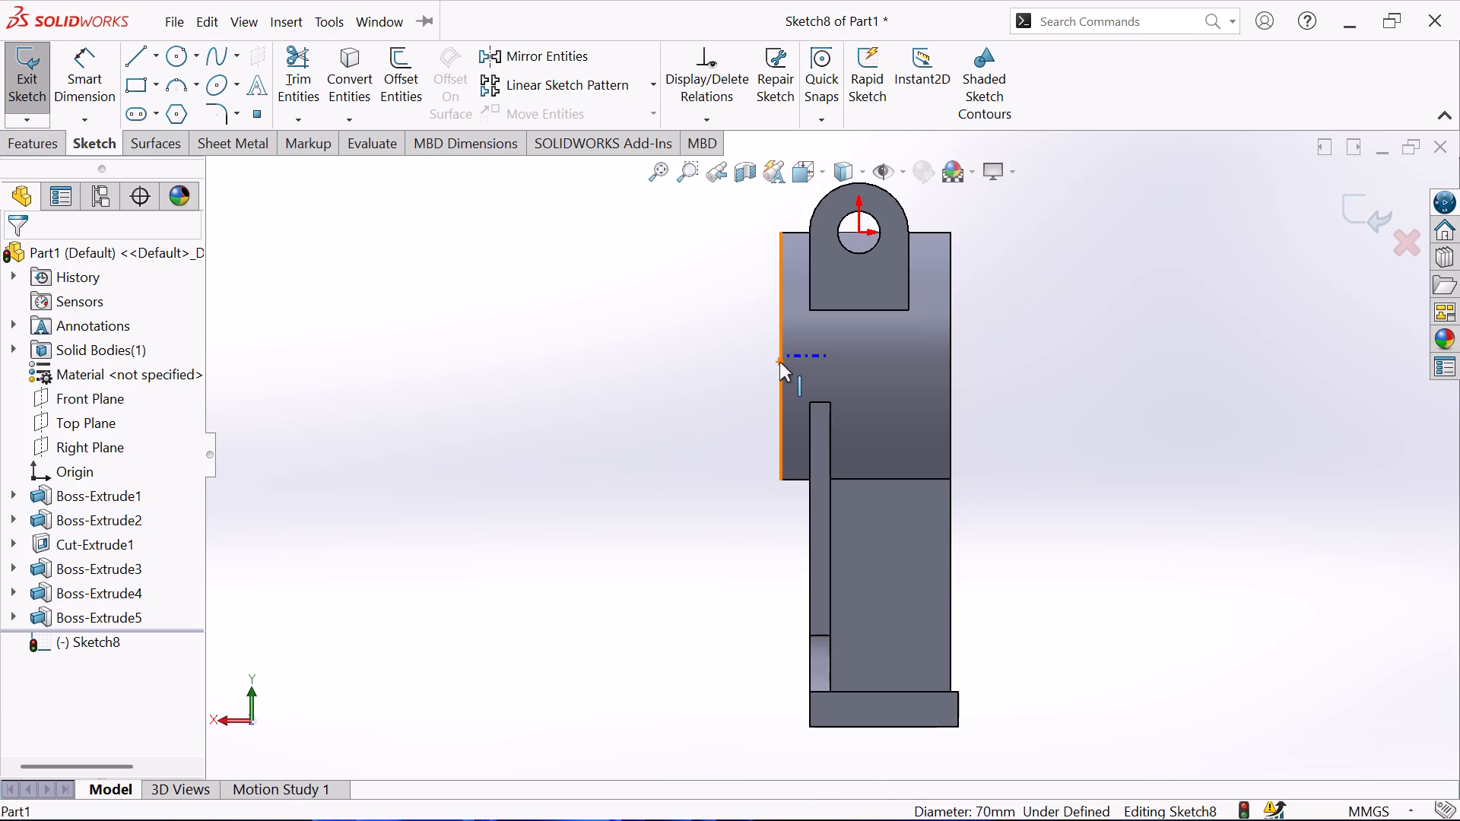
pyautogui.click(780, 360)
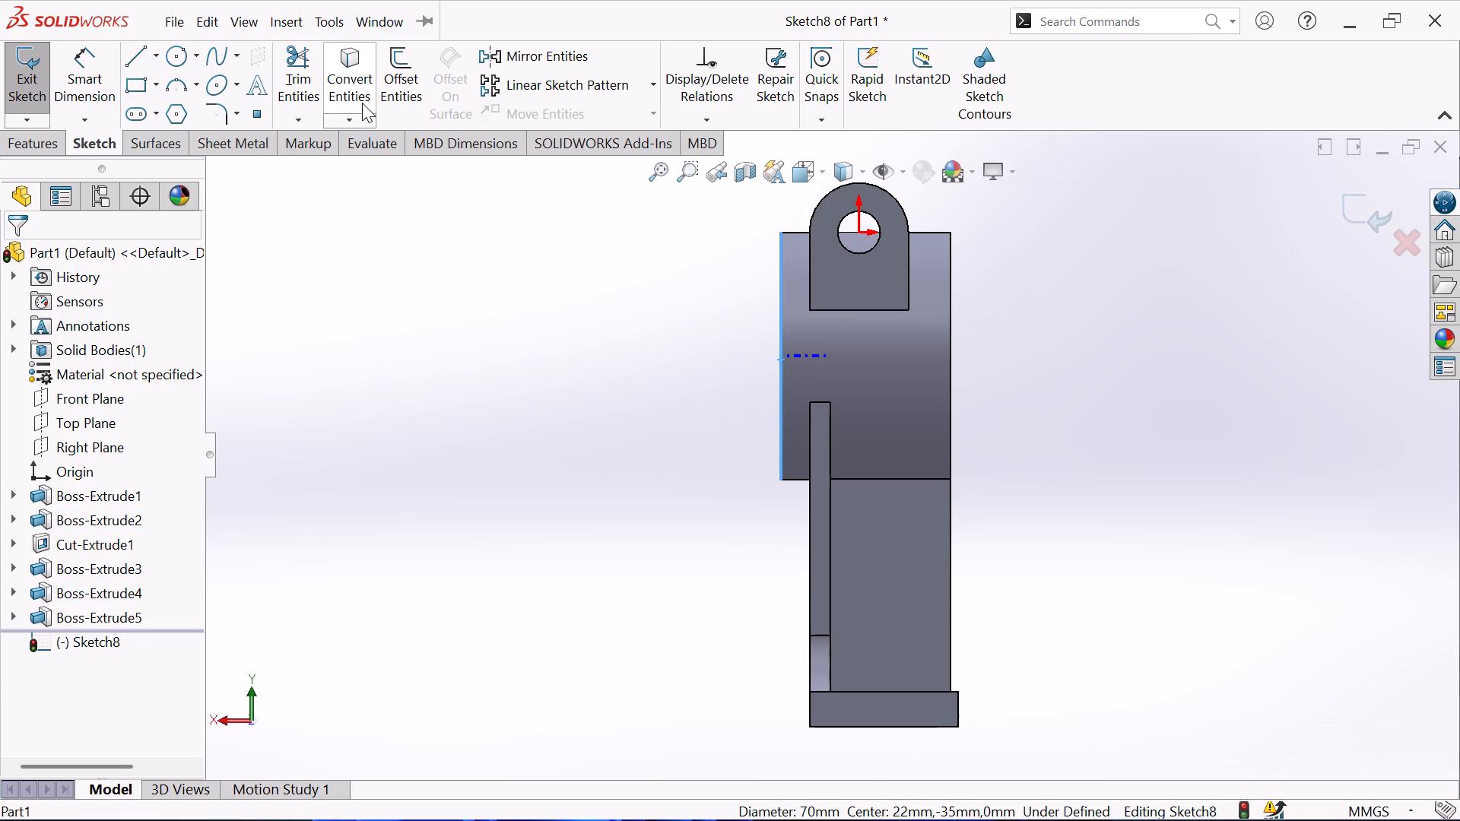
pyautogui.click(354, 90)
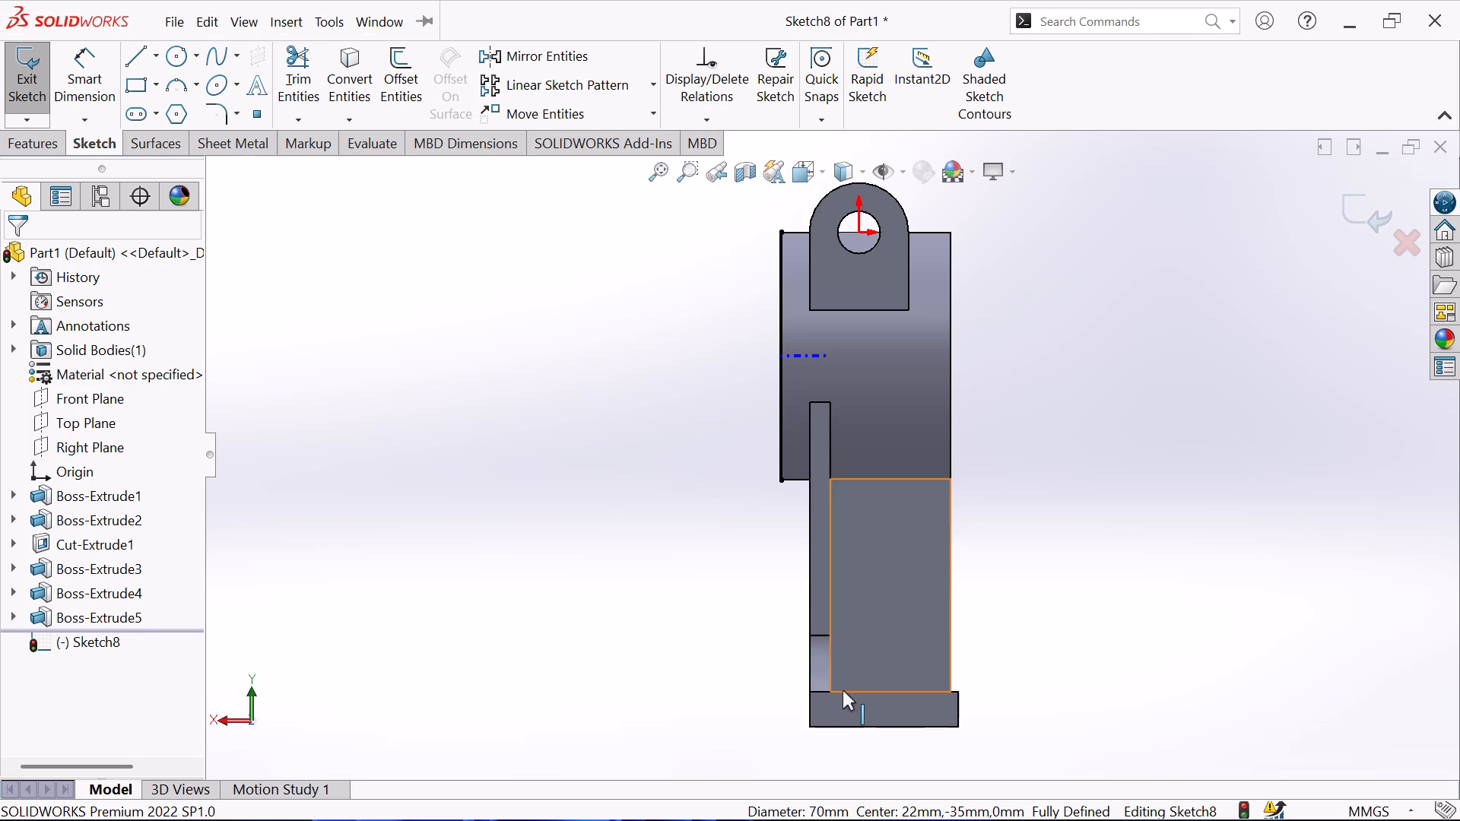
pyautogui.click(823, 691)
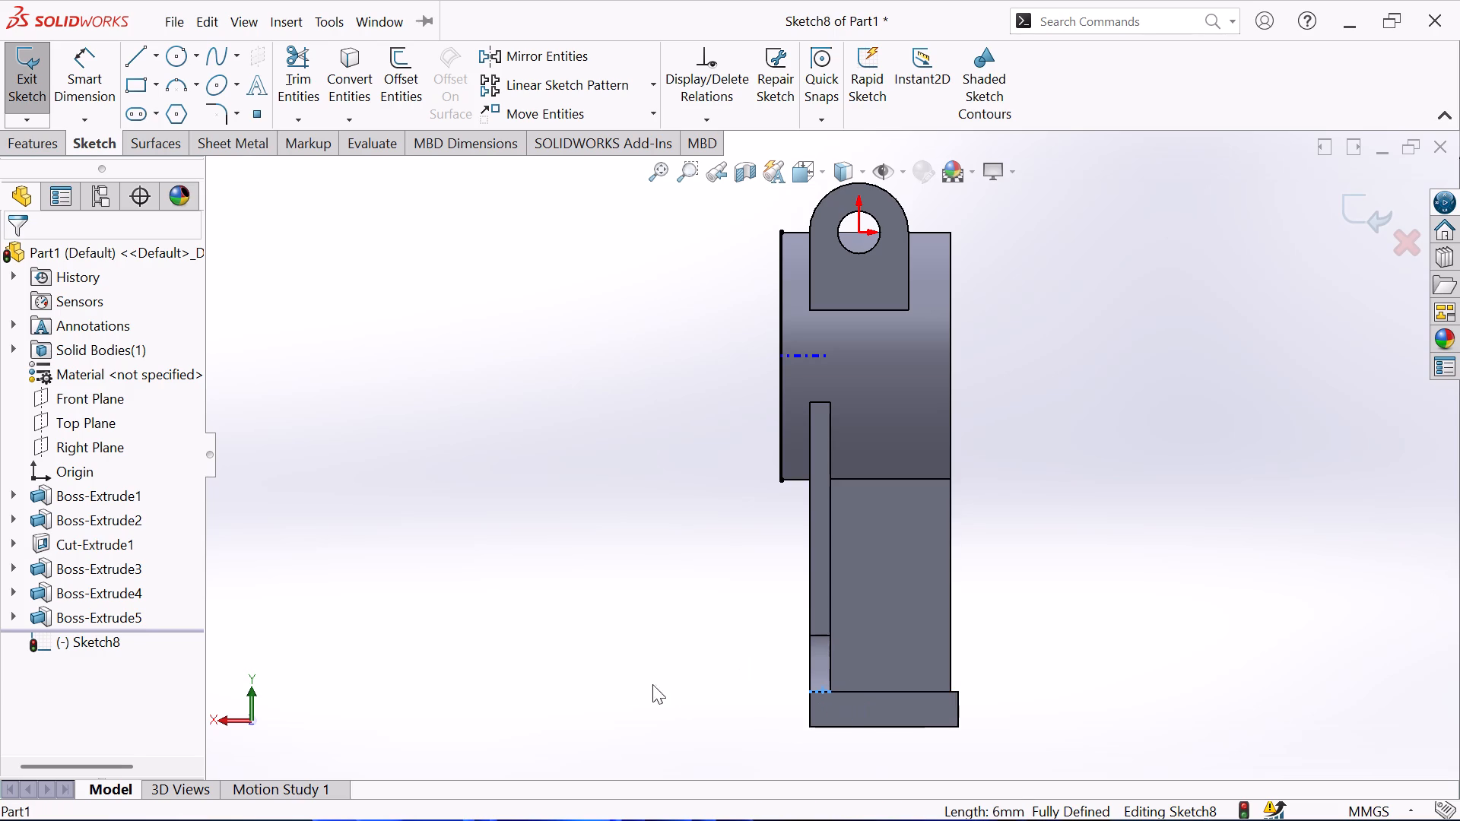
pyautogui.click(348, 89)
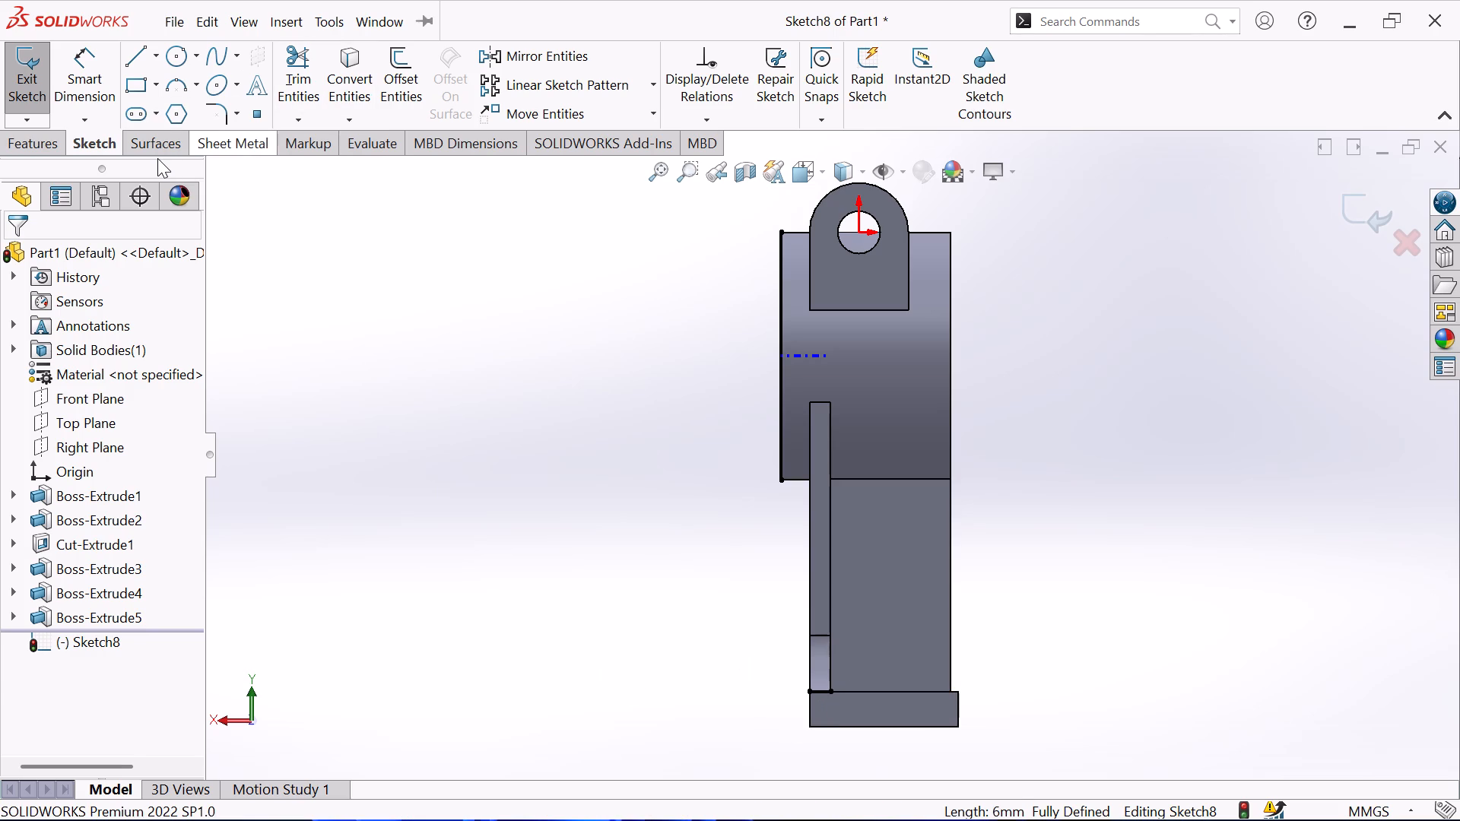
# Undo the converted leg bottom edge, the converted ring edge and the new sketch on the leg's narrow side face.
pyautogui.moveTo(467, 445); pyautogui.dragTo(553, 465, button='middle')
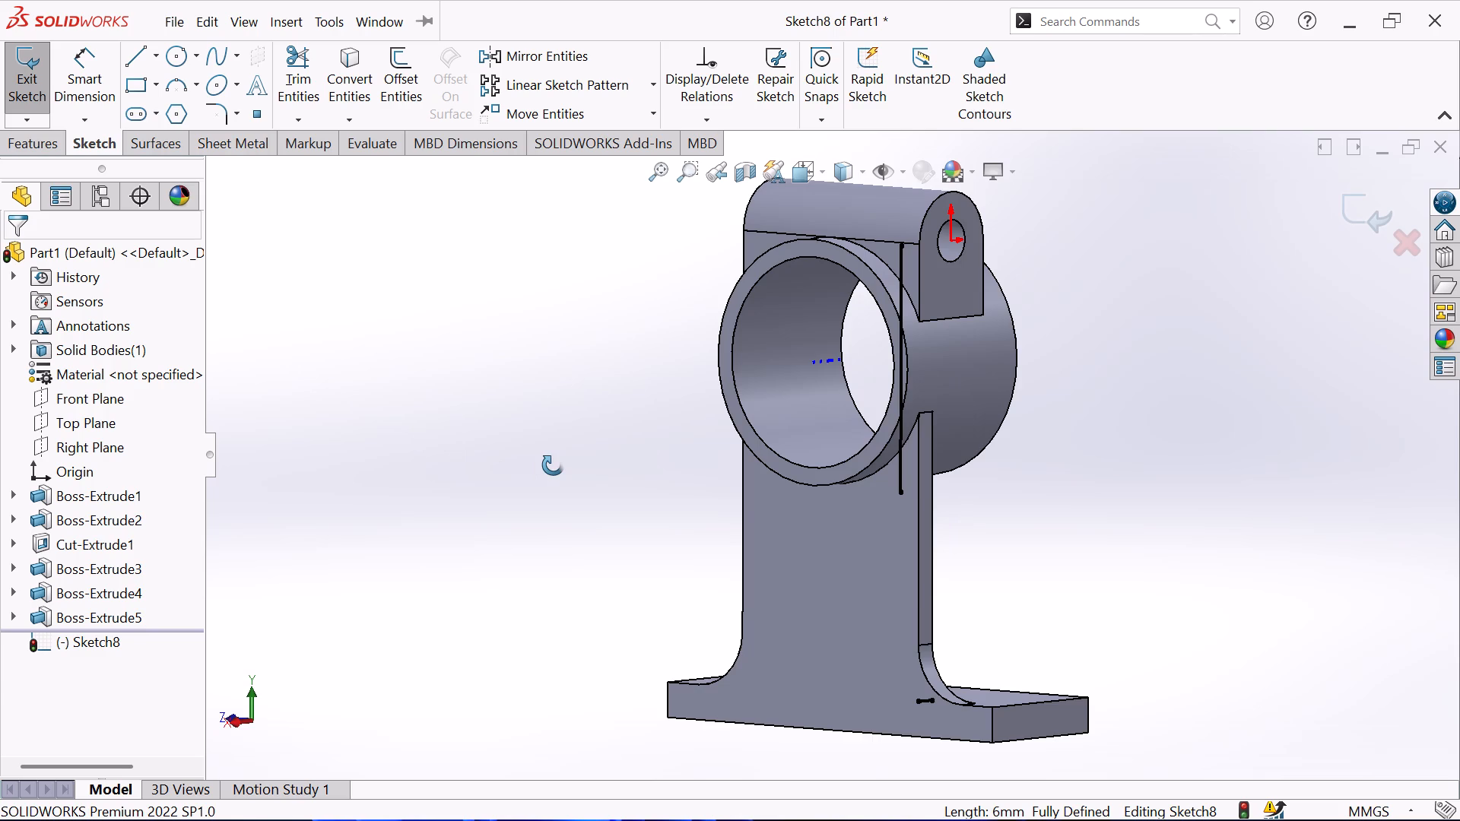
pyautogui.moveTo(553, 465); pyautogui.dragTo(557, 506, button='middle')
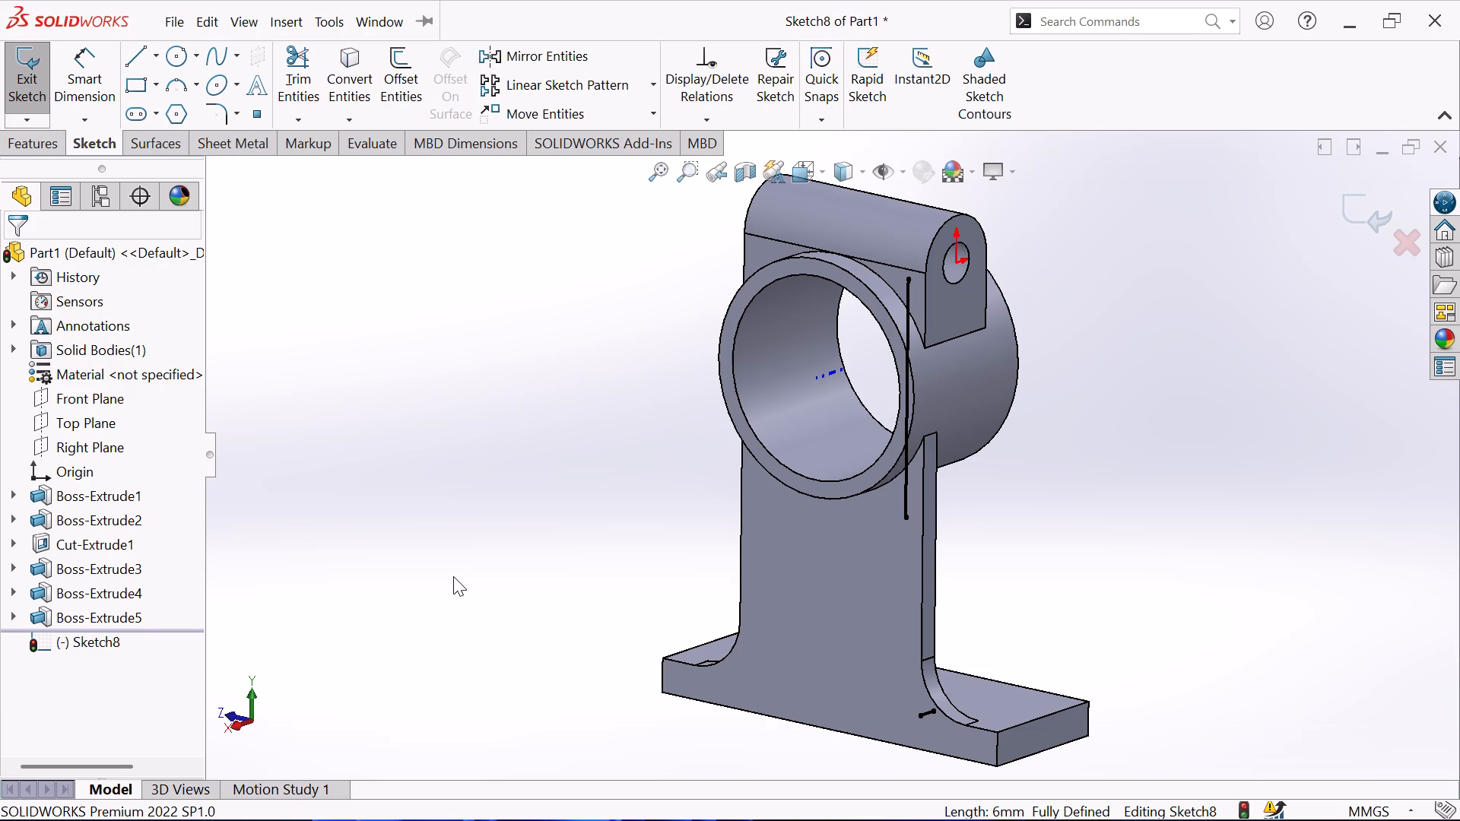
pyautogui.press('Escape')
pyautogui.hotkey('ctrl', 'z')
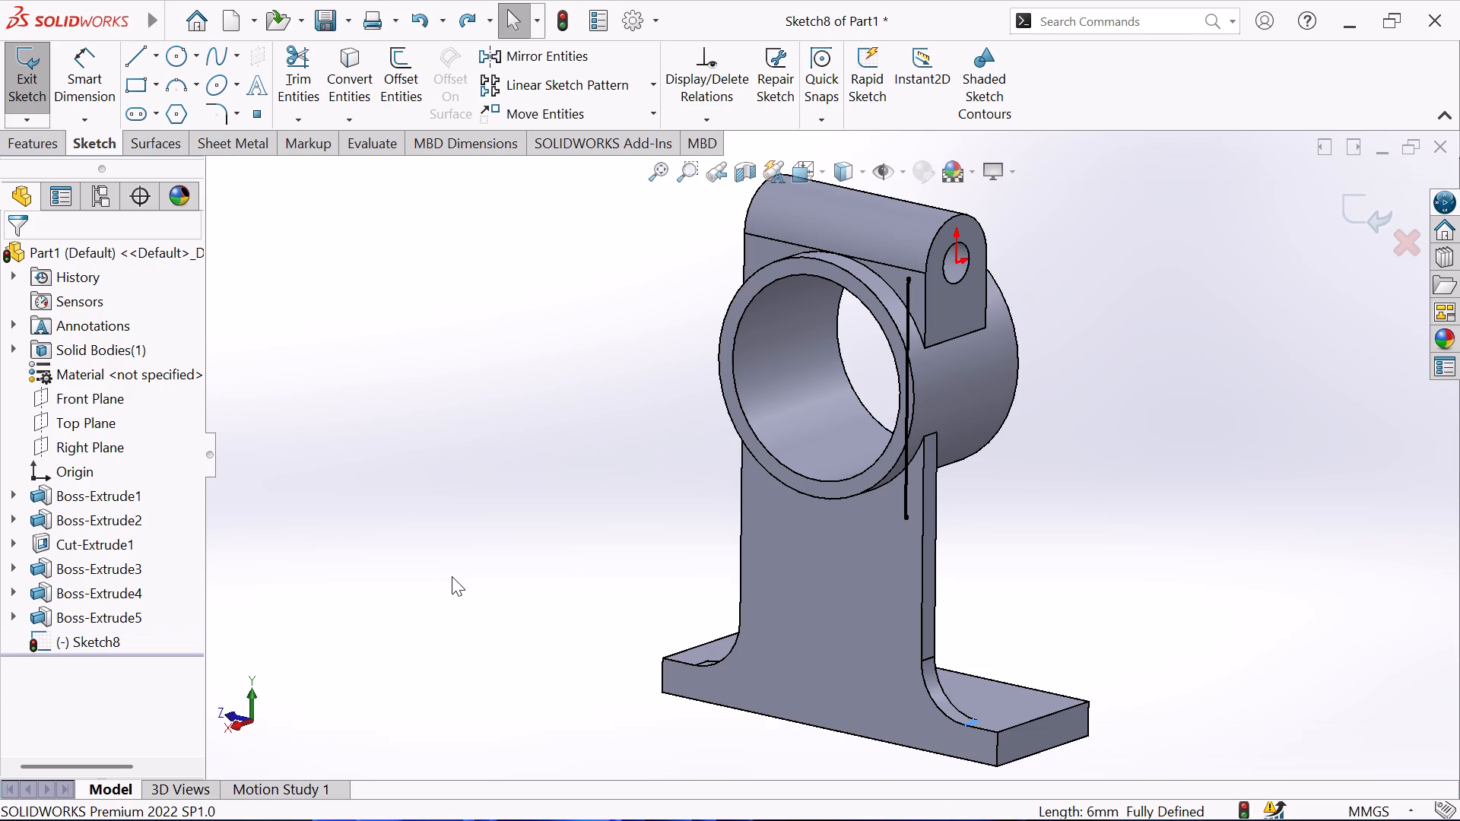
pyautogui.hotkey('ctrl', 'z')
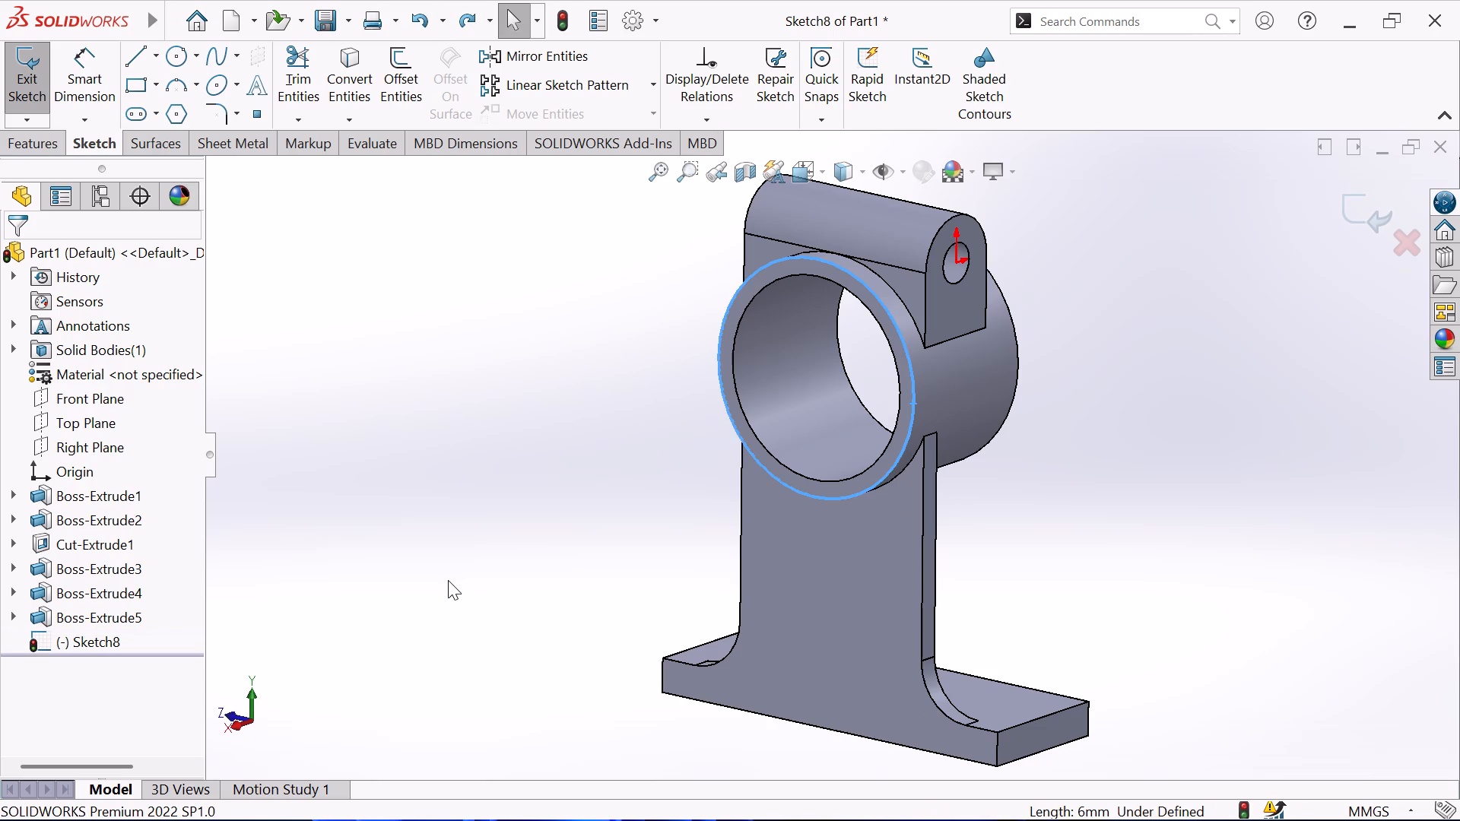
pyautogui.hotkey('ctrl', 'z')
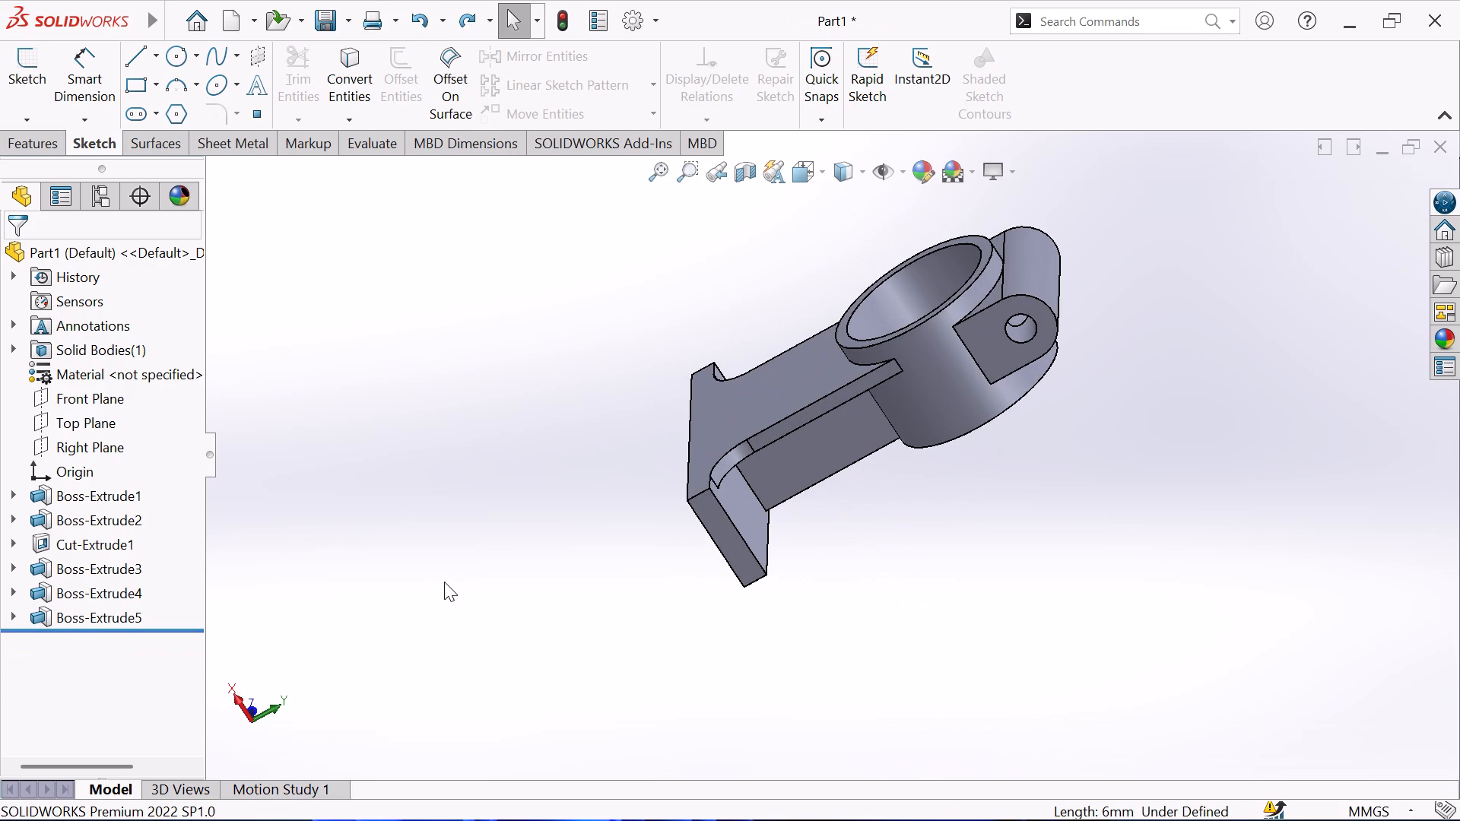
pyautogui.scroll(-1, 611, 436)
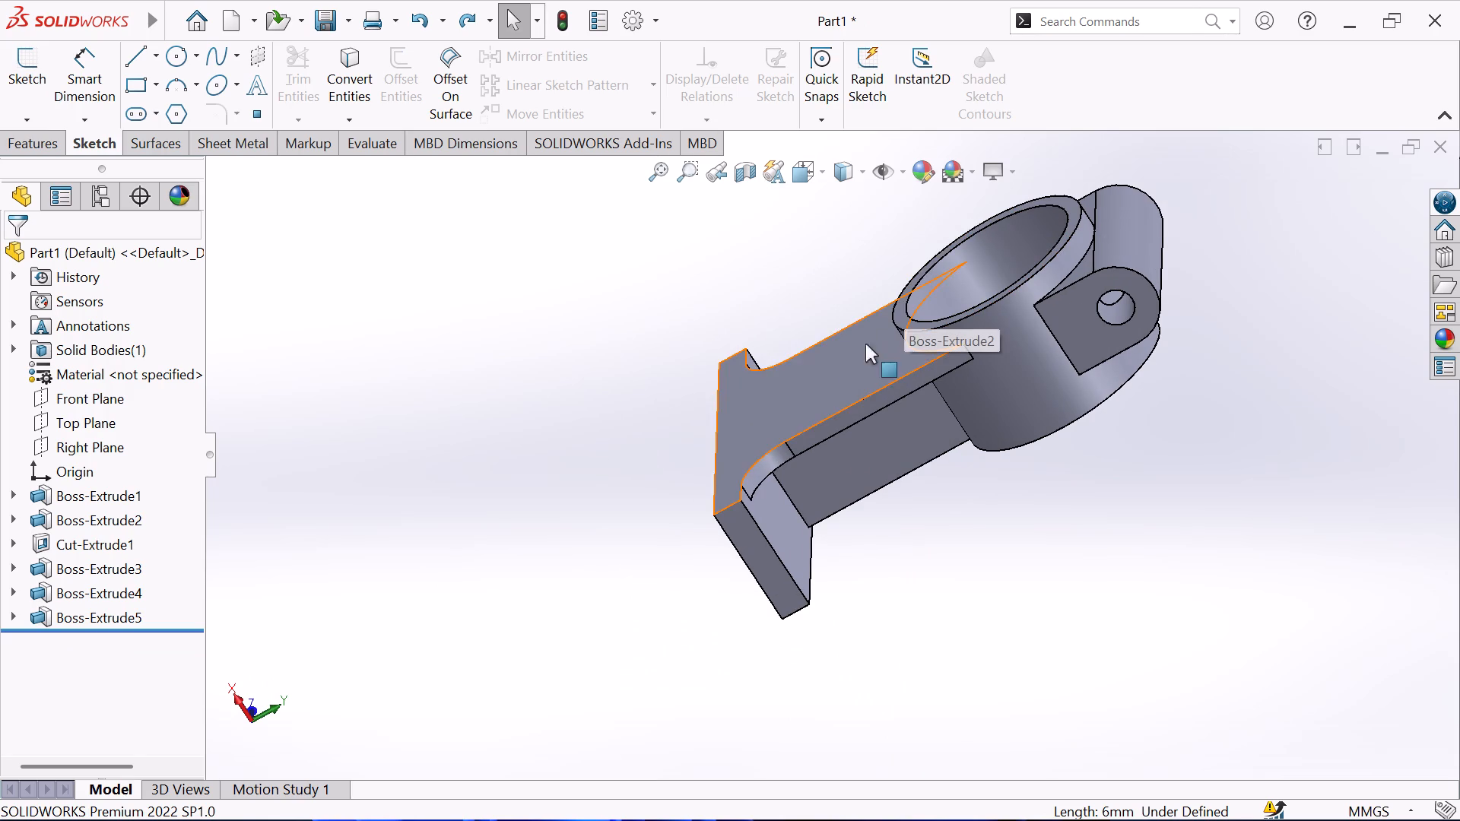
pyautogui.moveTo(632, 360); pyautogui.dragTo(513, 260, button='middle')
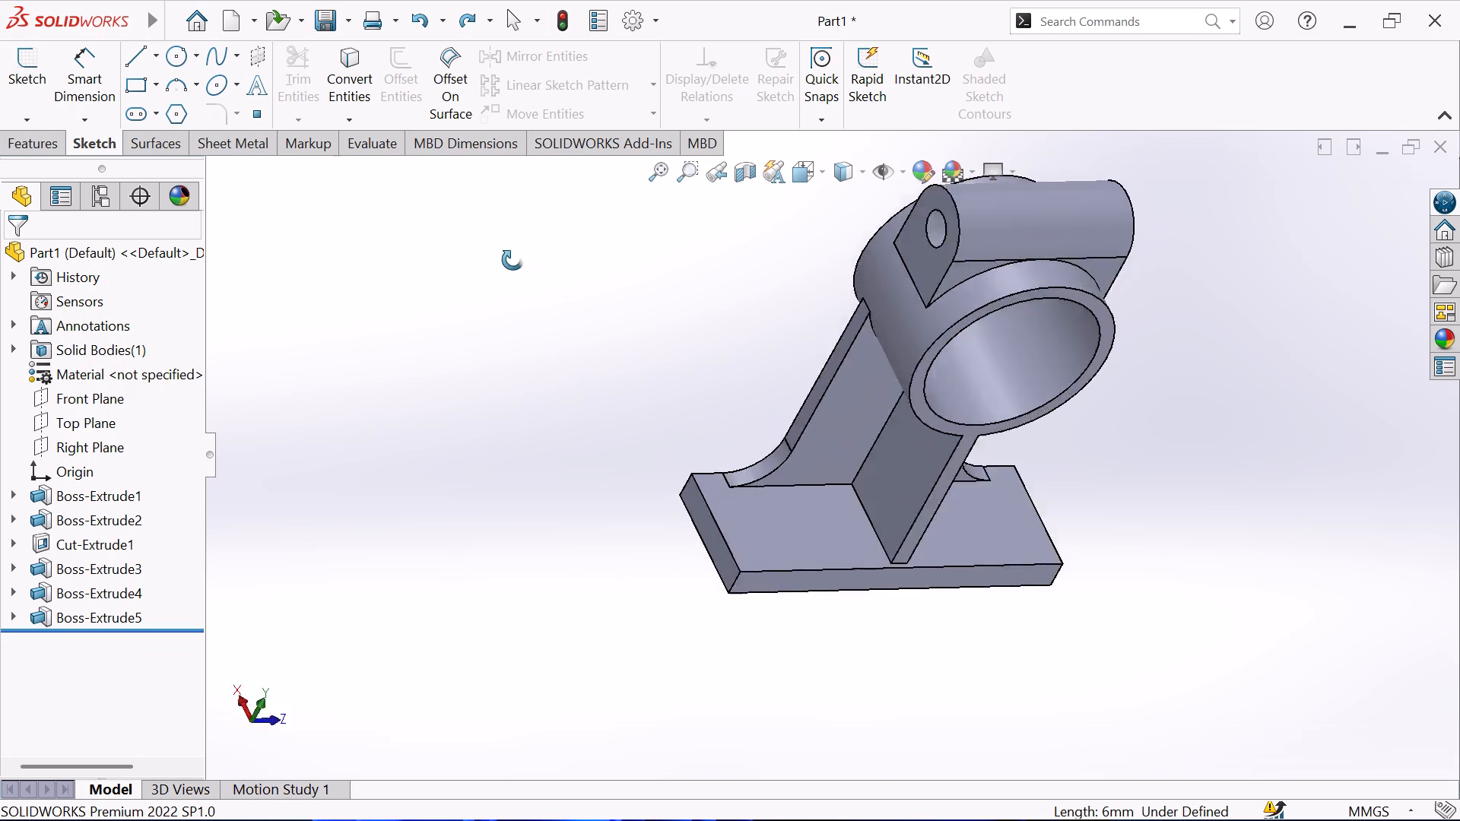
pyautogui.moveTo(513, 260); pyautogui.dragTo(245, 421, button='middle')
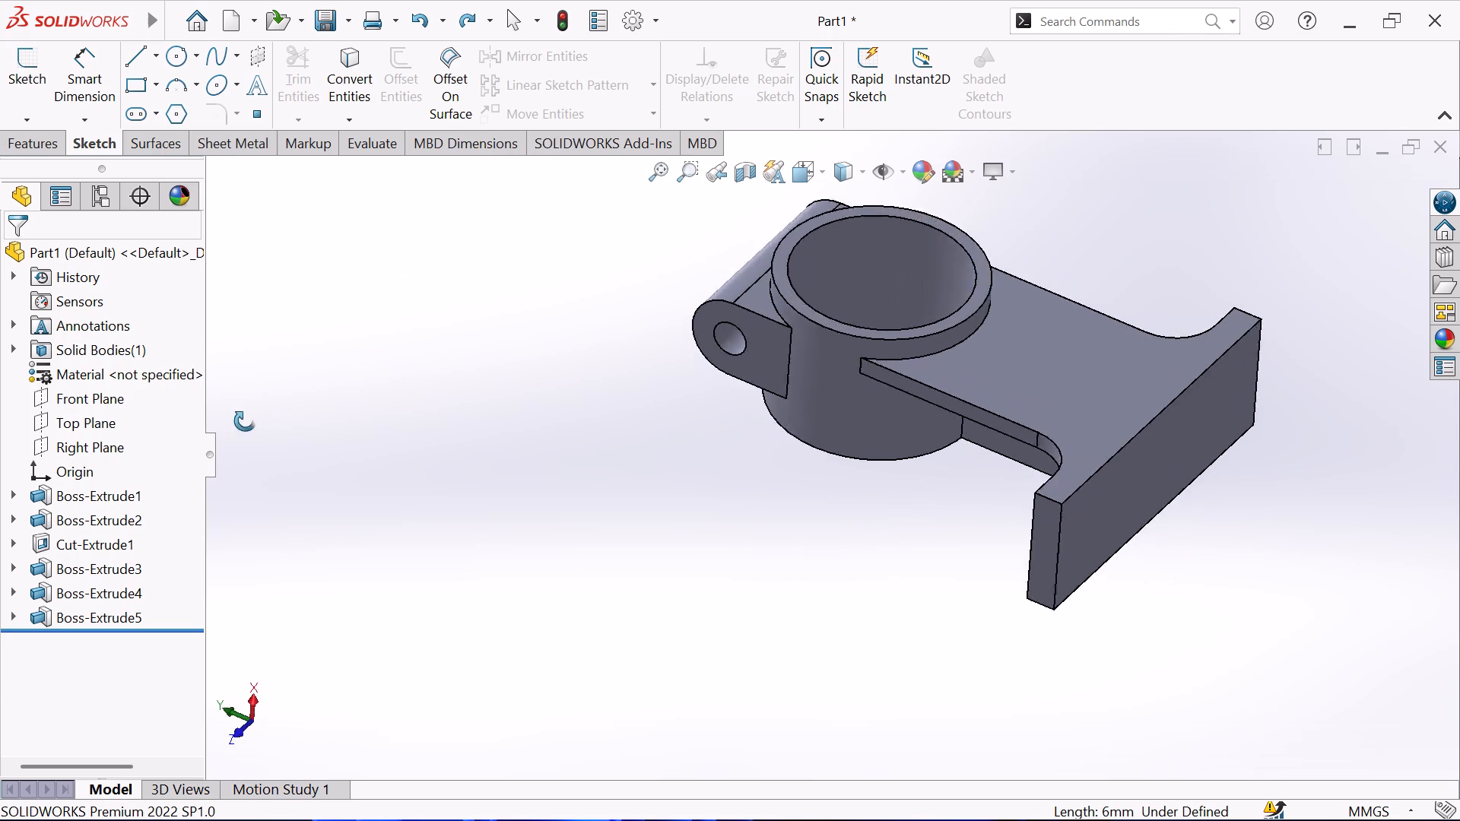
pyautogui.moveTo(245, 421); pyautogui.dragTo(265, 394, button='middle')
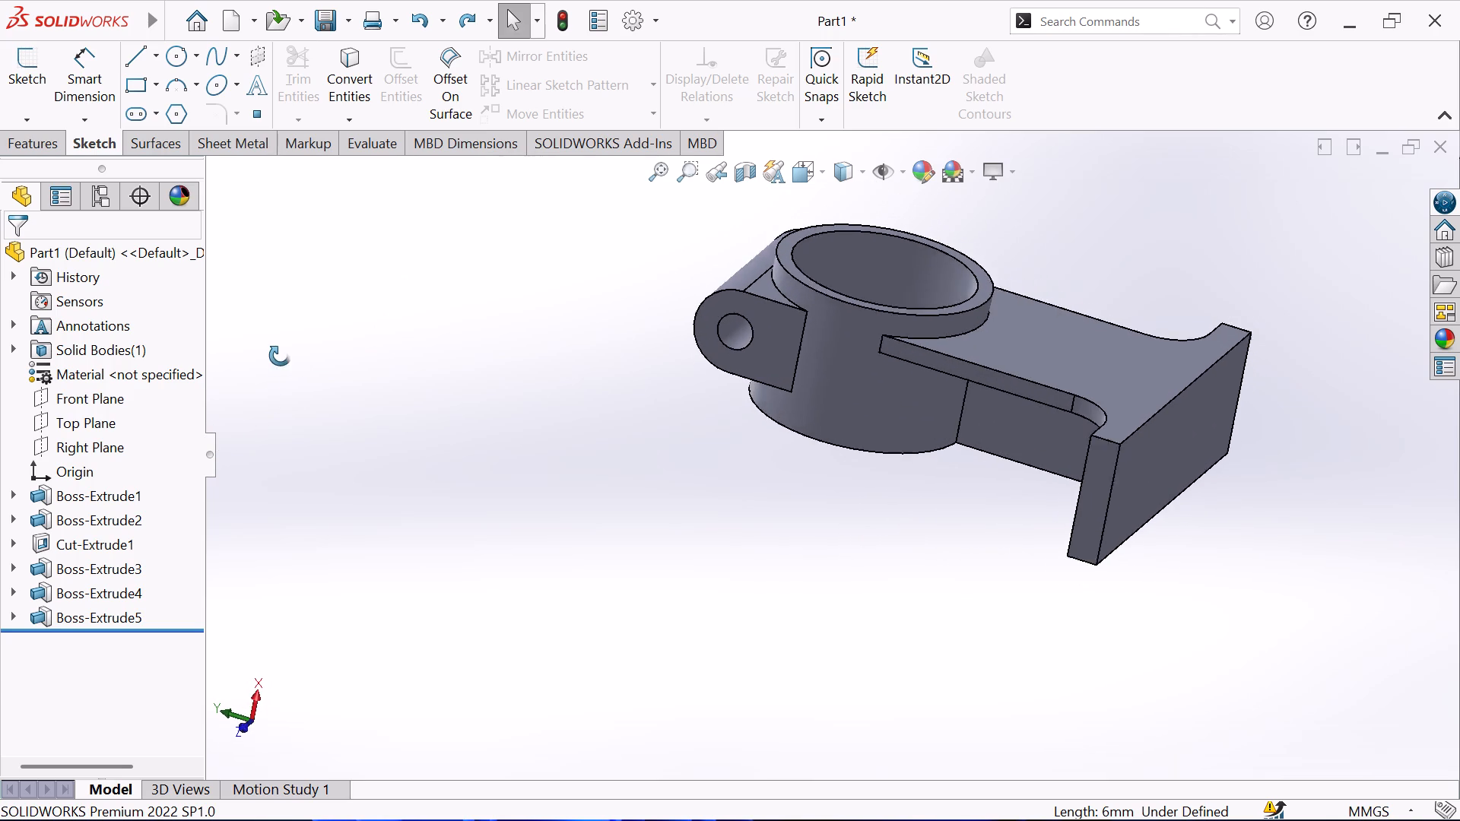
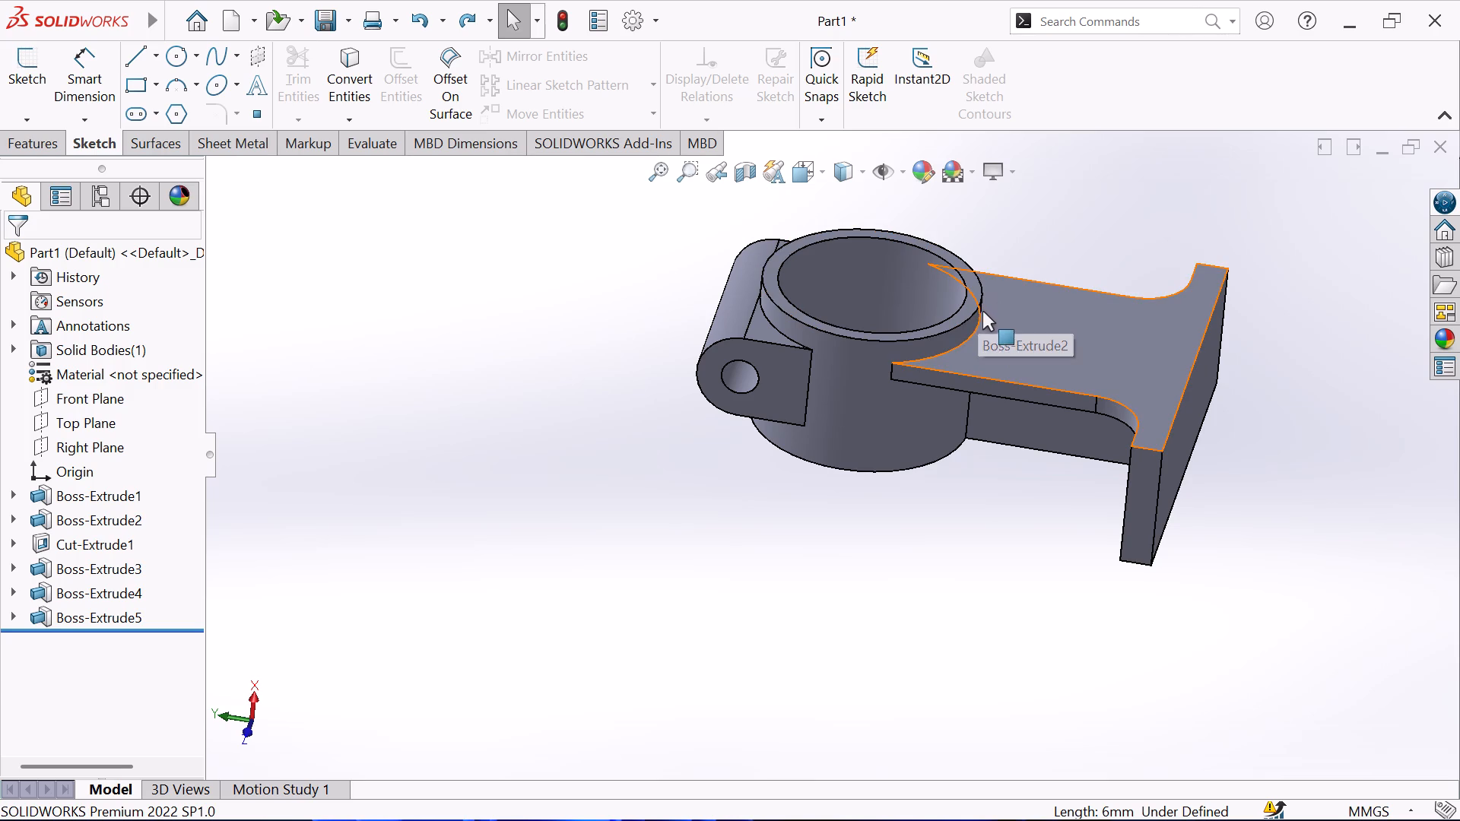
# Start a sketch on the ring's flat end face and draw a vertical centerline about 93 mm long through the origin.
pyautogui.scroll(-1, 986, 328)
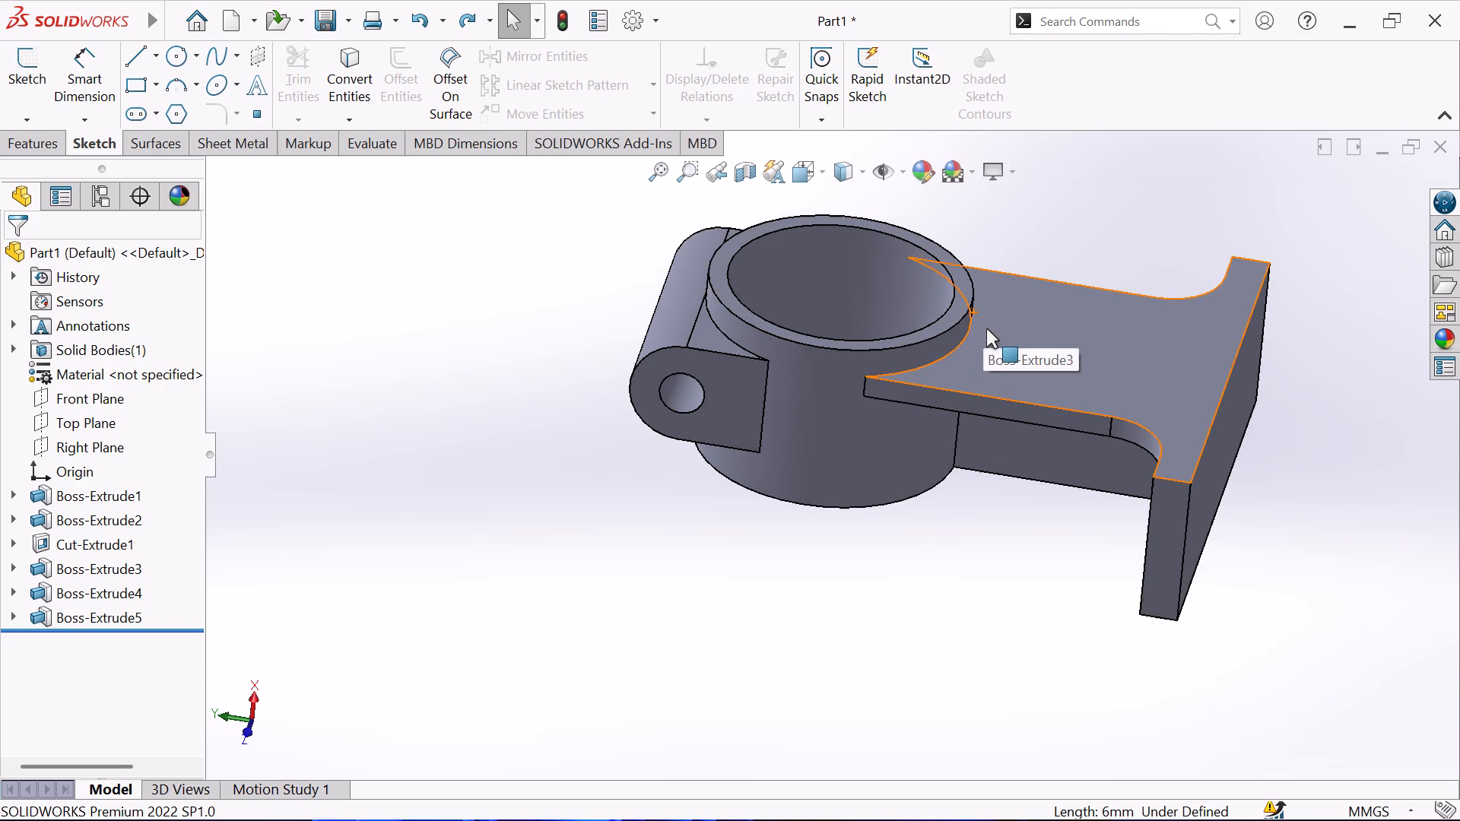
pyautogui.scroll(1, 986, 328)
pyautogui.moveTo(1043, 287); pyautogui.dragTo(1135, 538, button='middle')
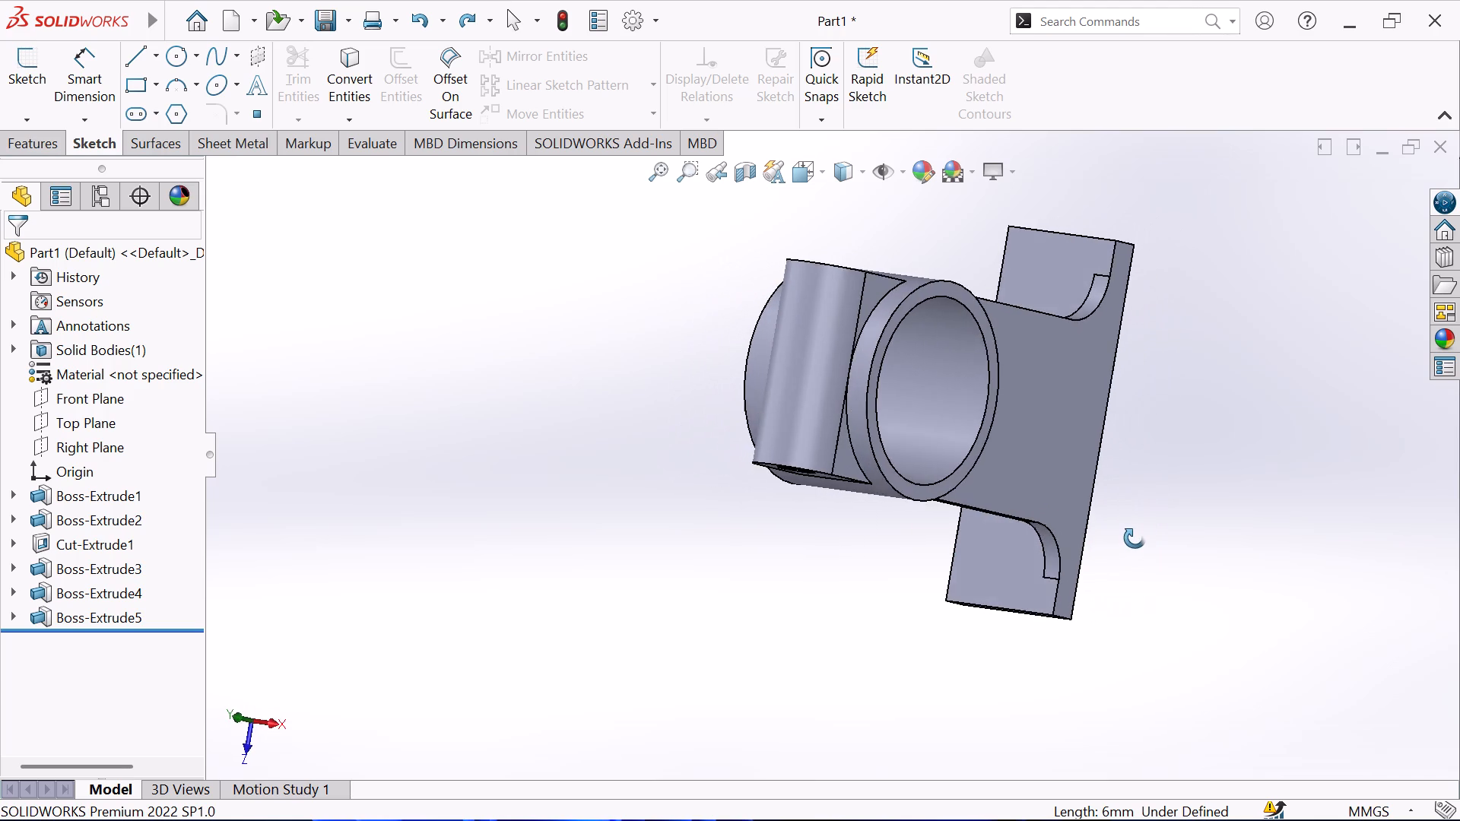
pyautogui.moveTo(1135, 538); pyautogui.dragTo(1322, 502, button='middle')
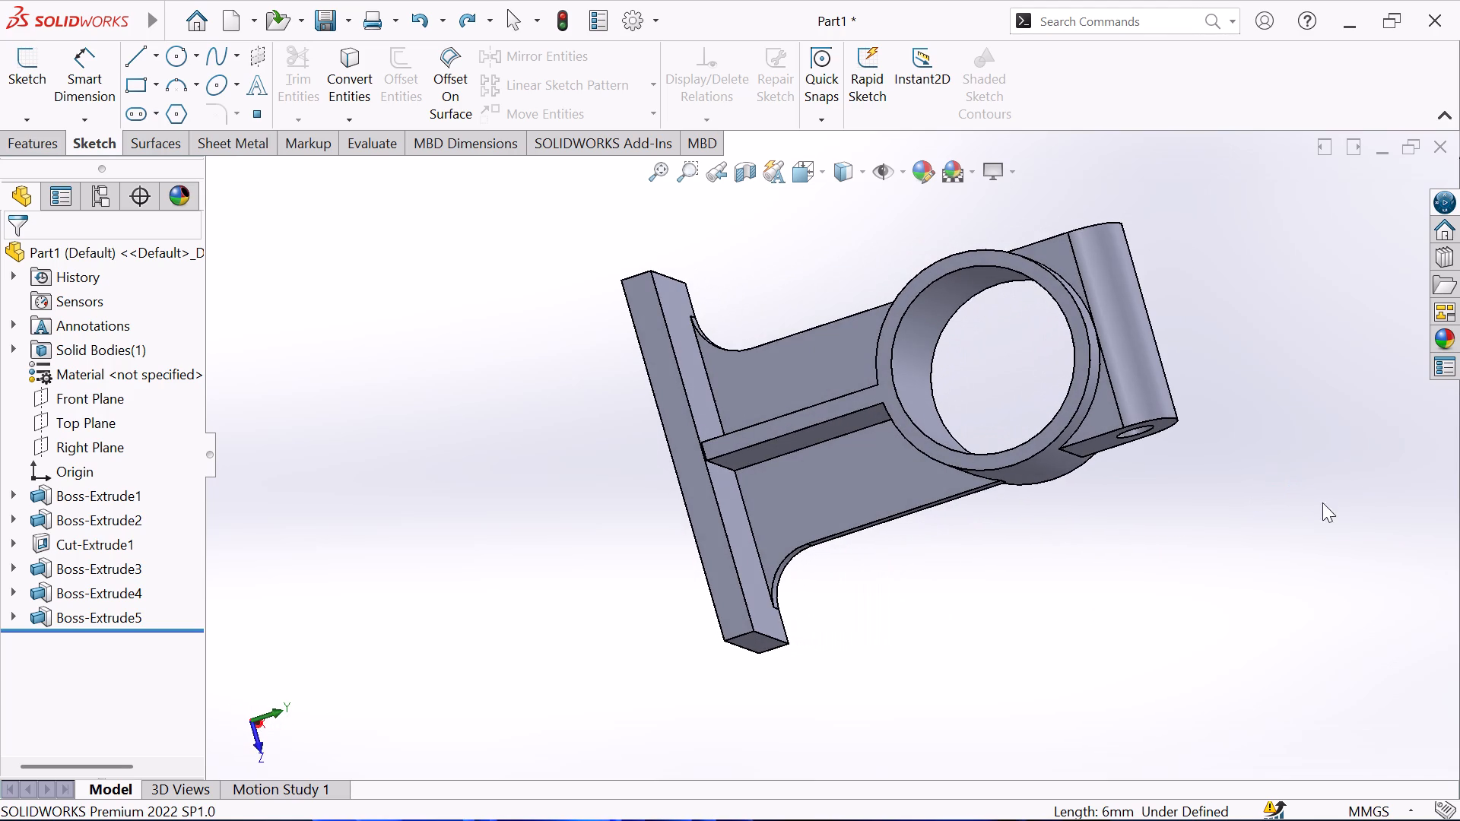
pyautogui.click(854, 398)
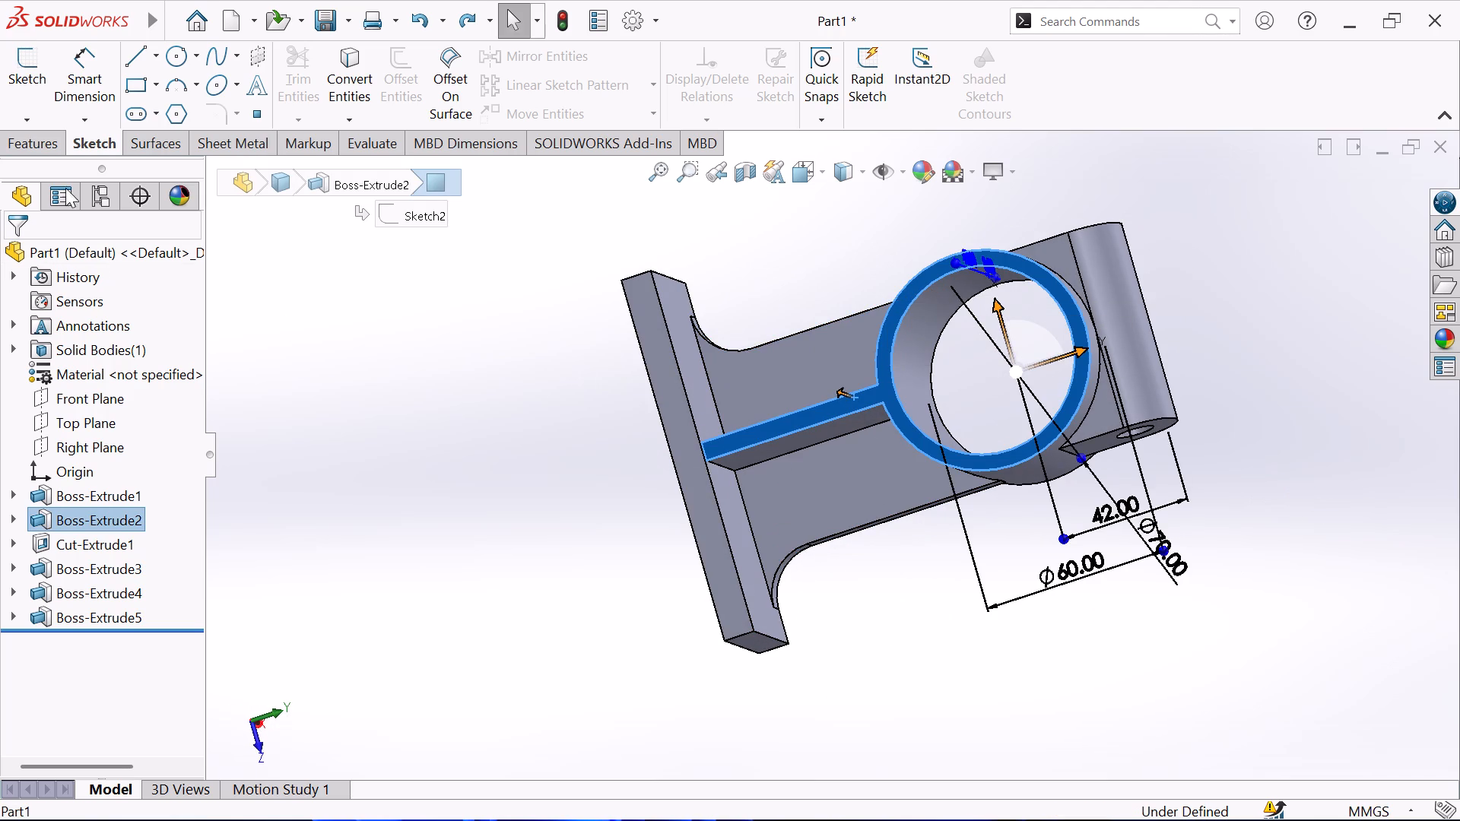
pyautogui.click(20, 70)
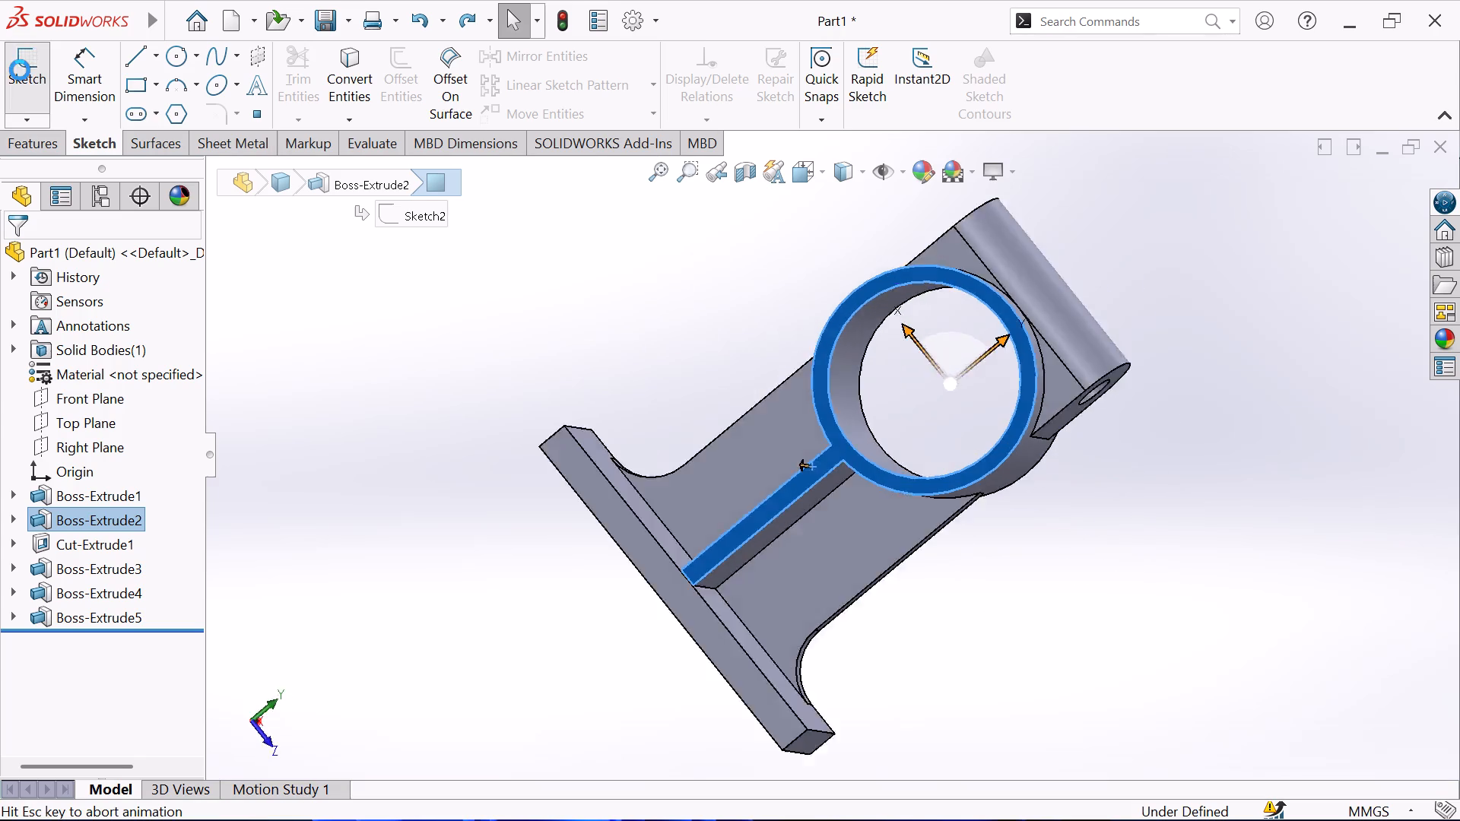
pyautogui.scroll(3, 824, 273)
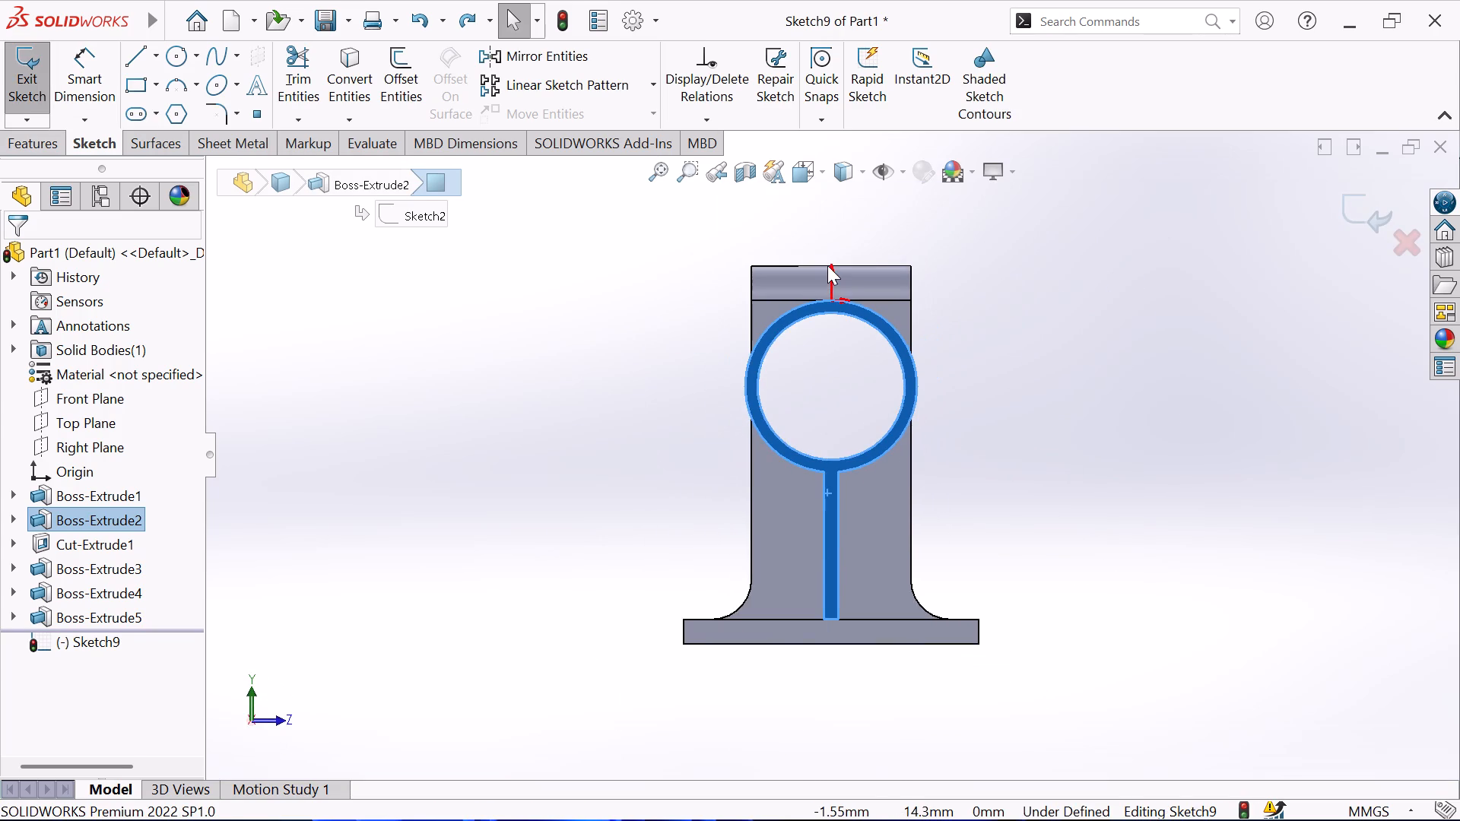
pyautogui.scroll(-2, 827, 265)
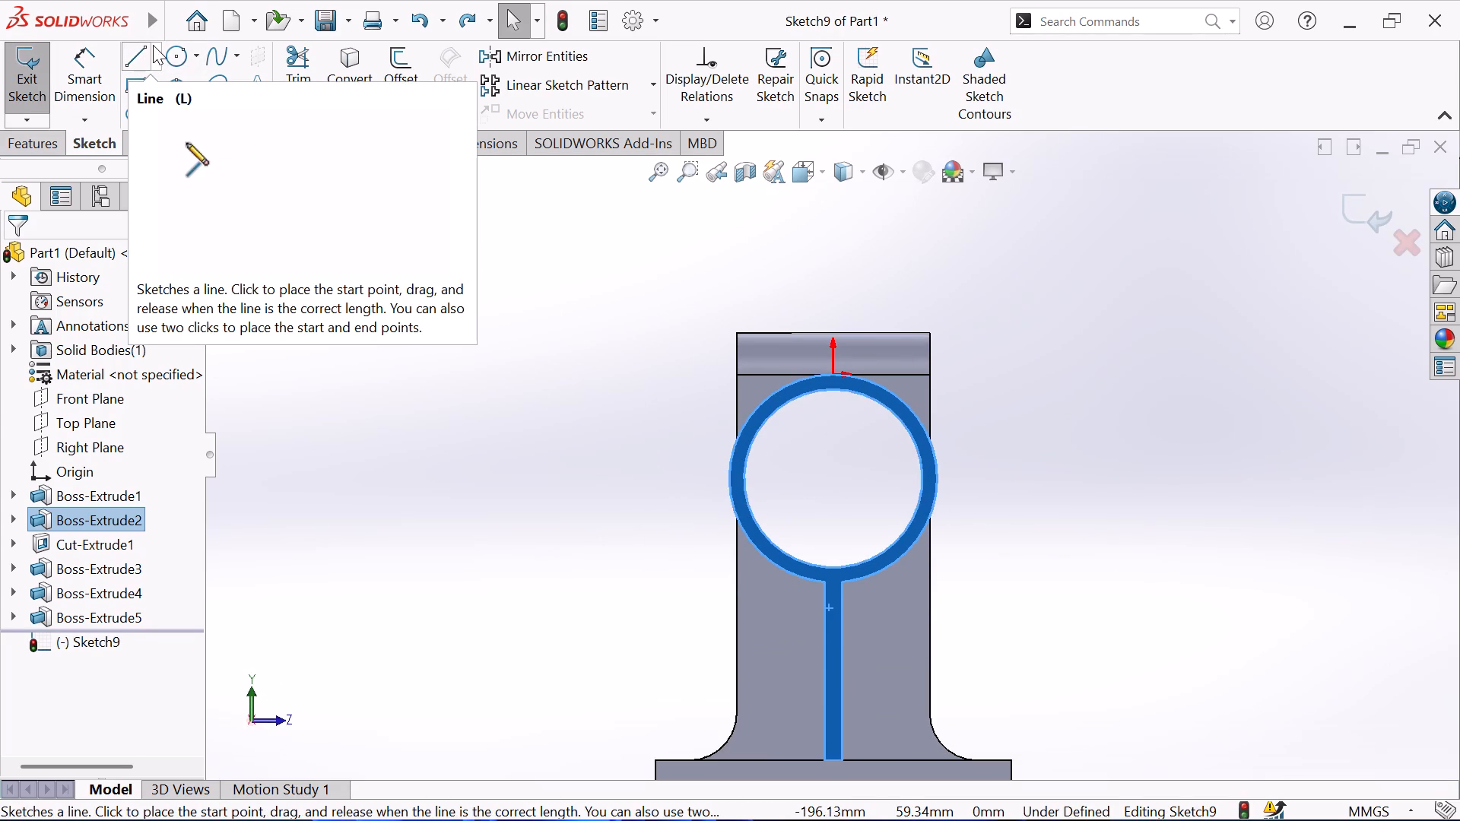
pyautogui.click(154, 48)
pyautogui.click(132, 110)
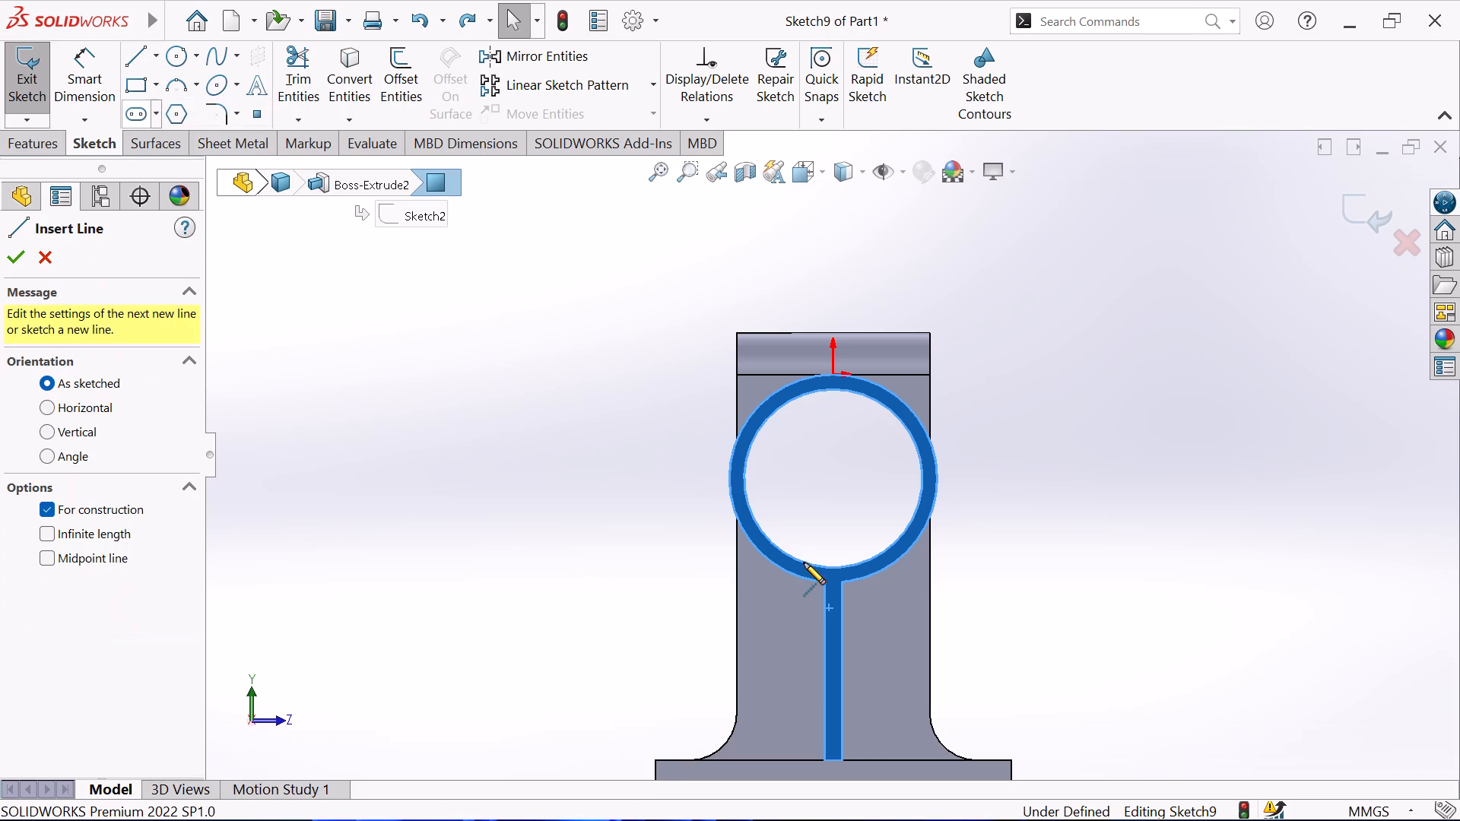
pyautogui.click(831, 224)
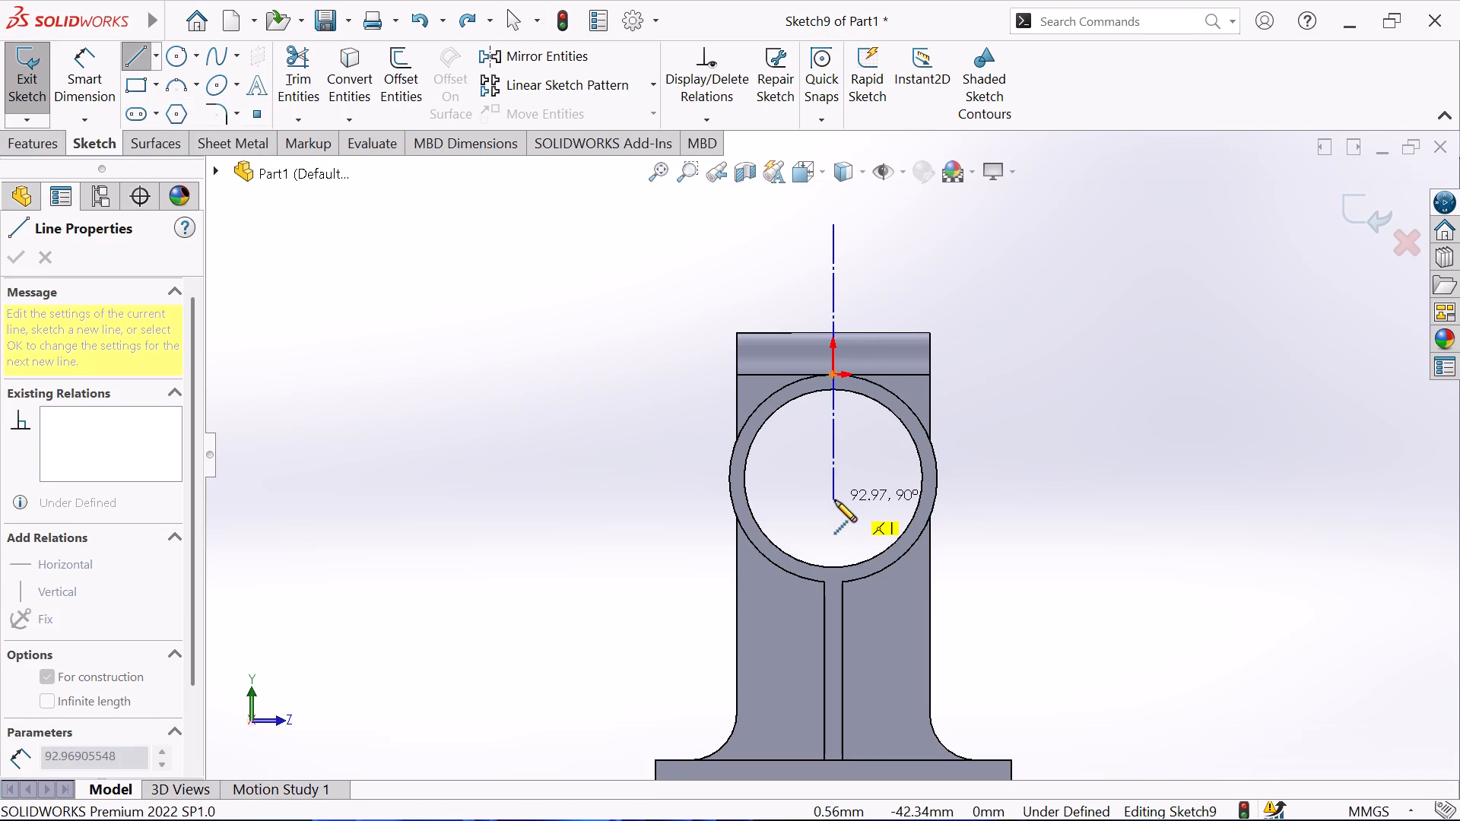
pyautogui.click(835, 500)
pyautogui.rightClick(872, 471)
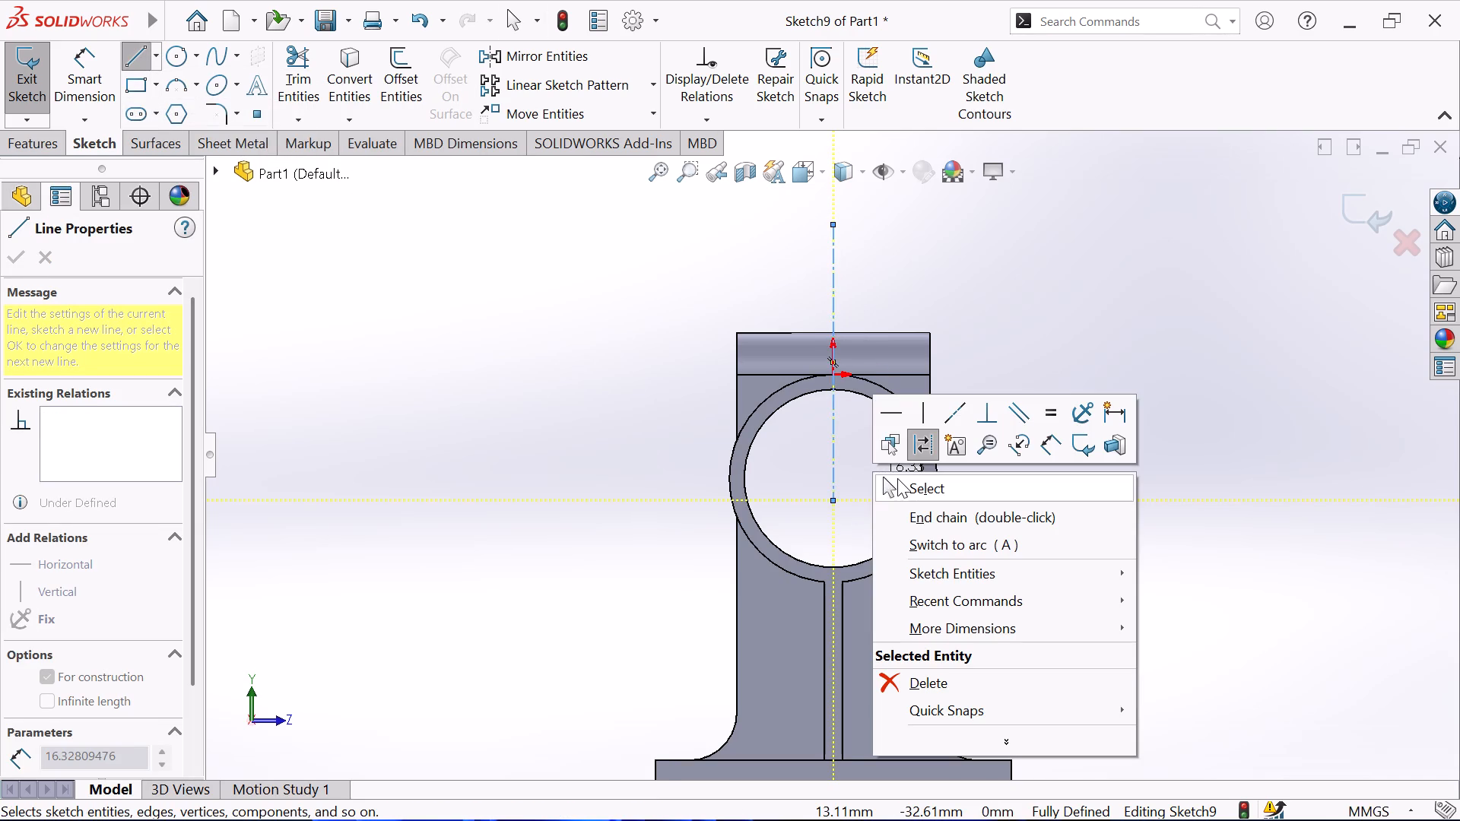
pyautogui.click(899, 480)
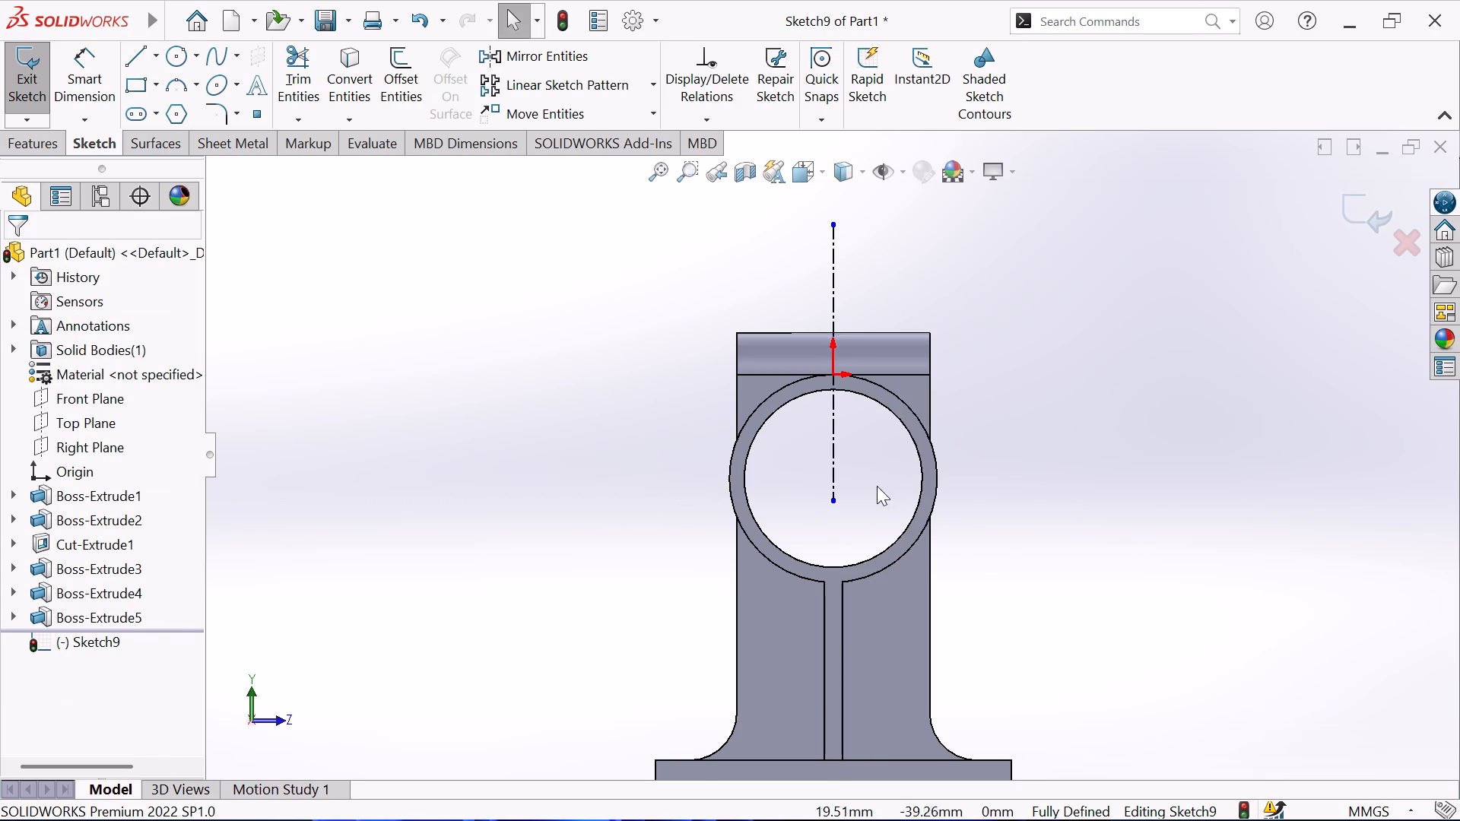
# Sketch a corner rectangle about 13.5 × 30.7 mm across the centerline, from just inside the ring's bore to beyond the block's rounded end.
pyautogui.scroll(-1, 851, 435)
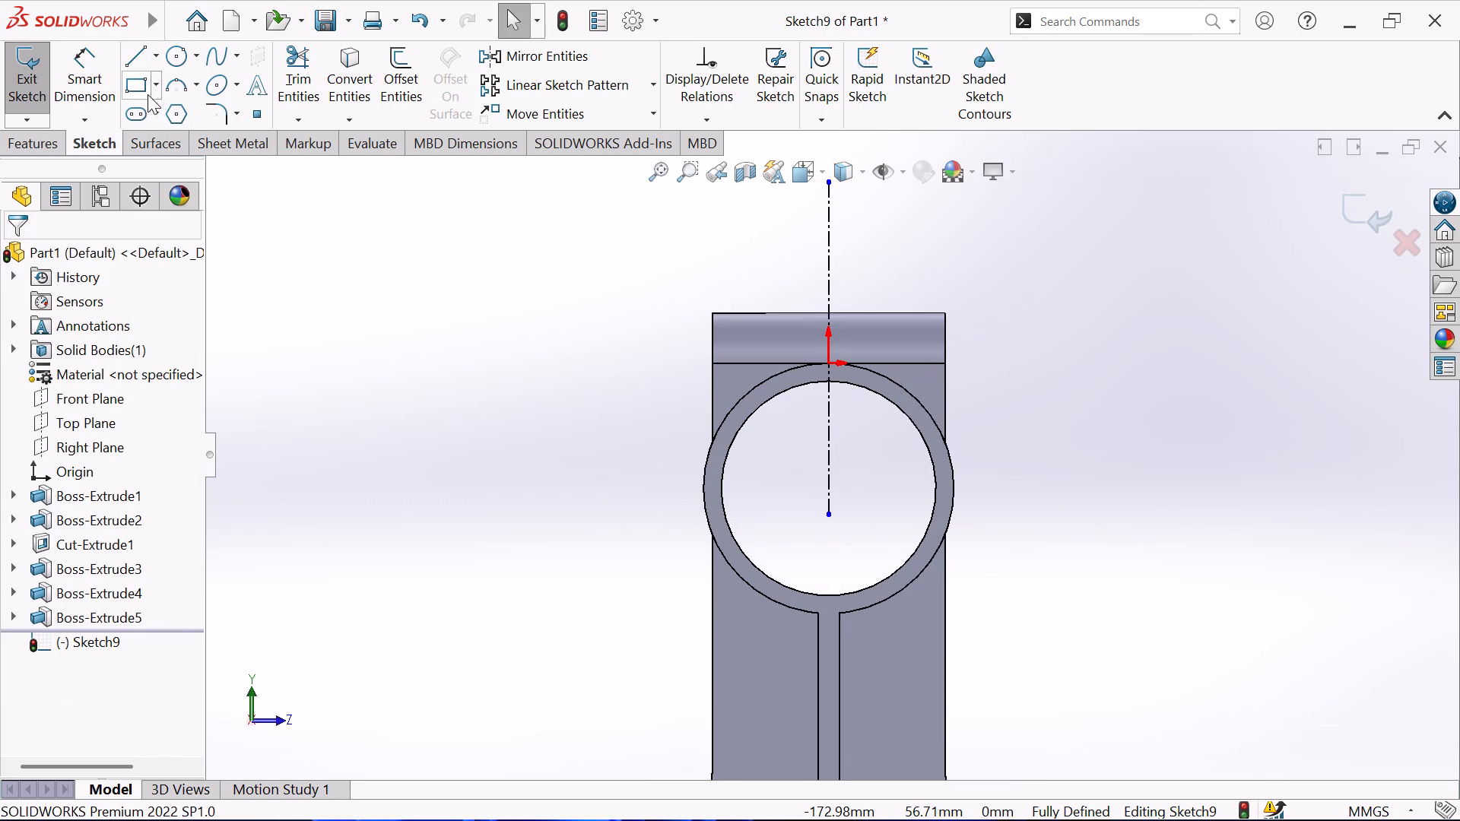
pyautogui.click(141, 83)
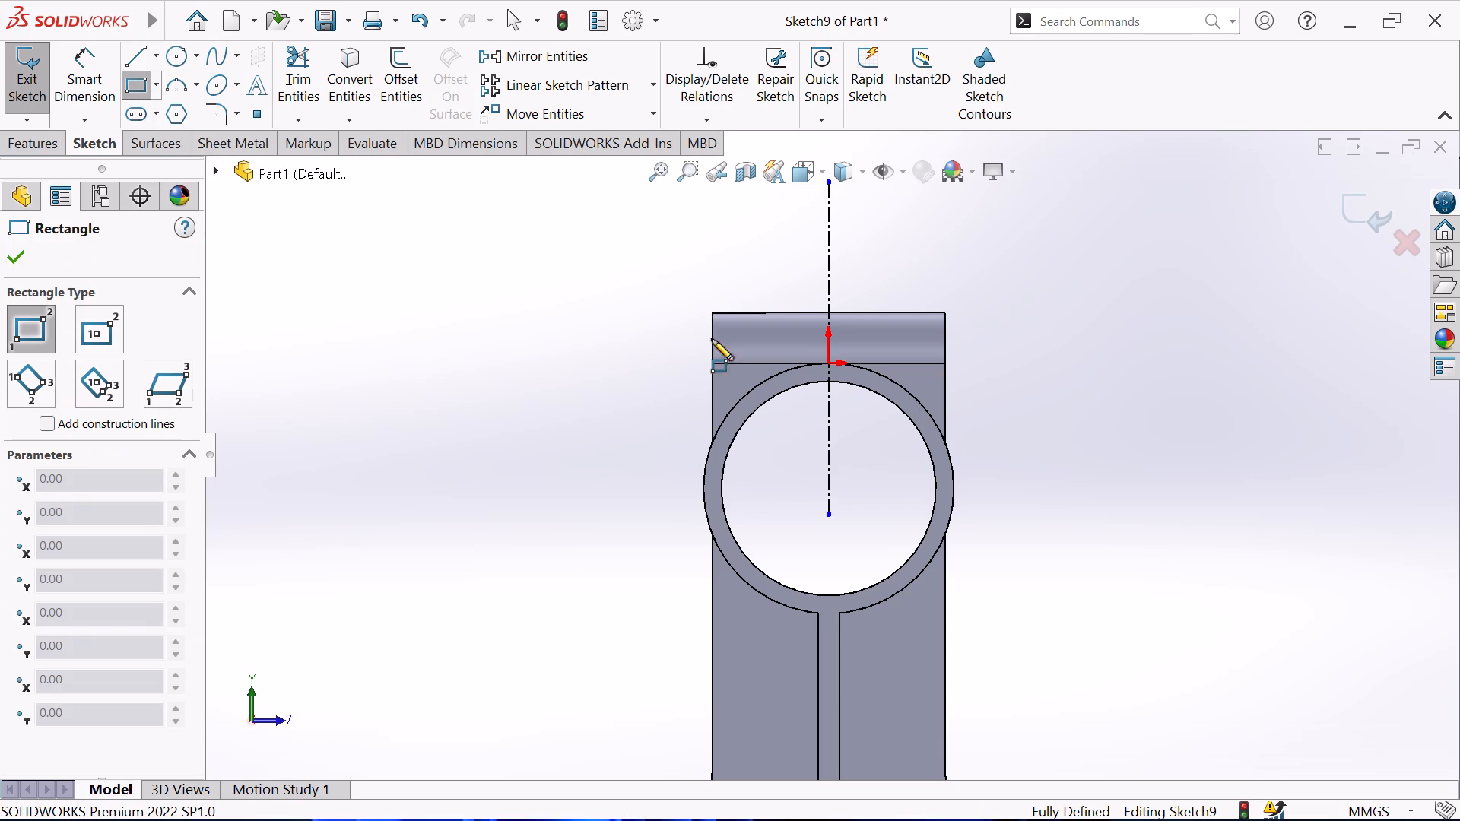
pyautogui.click(803, 382)
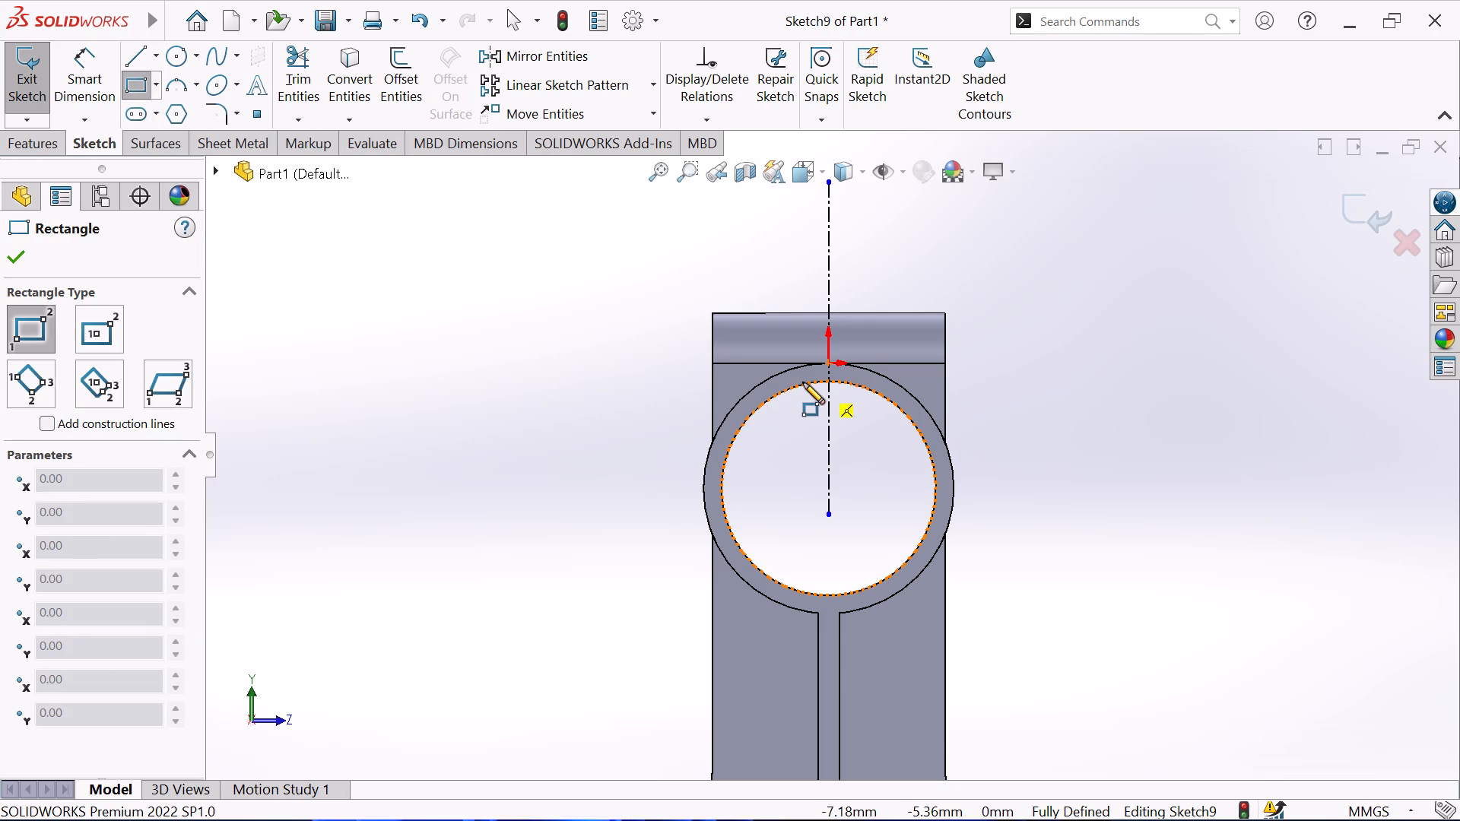
pyautogui.click(852, 274)
pyautogui.rightClick(951, 264)
pyautogui.click(995, 281)
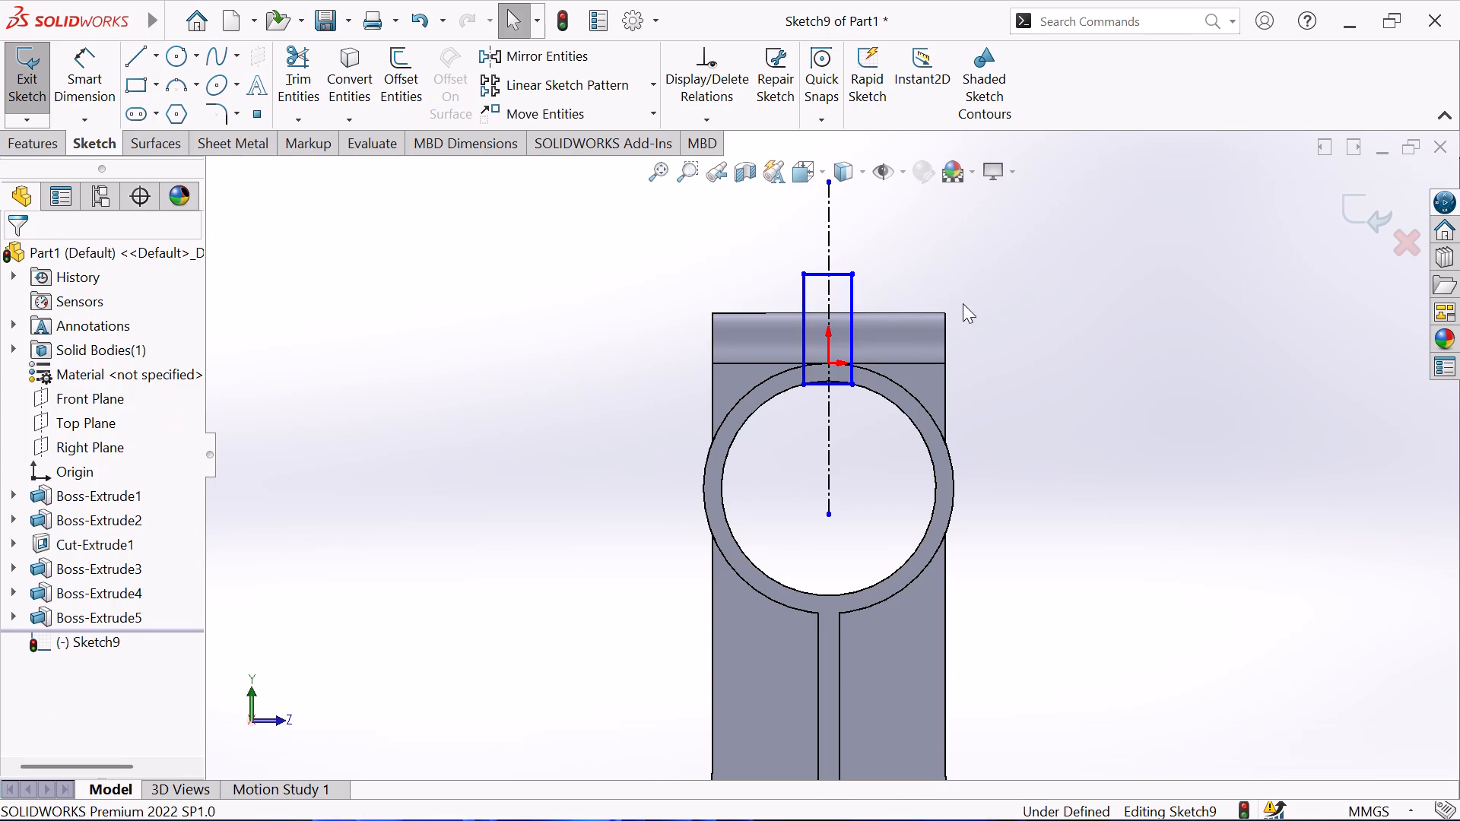
# Convert the ring's inner 60 mm circular edge into the sketch.
pyautogui.scroll(-1, 840, 410)
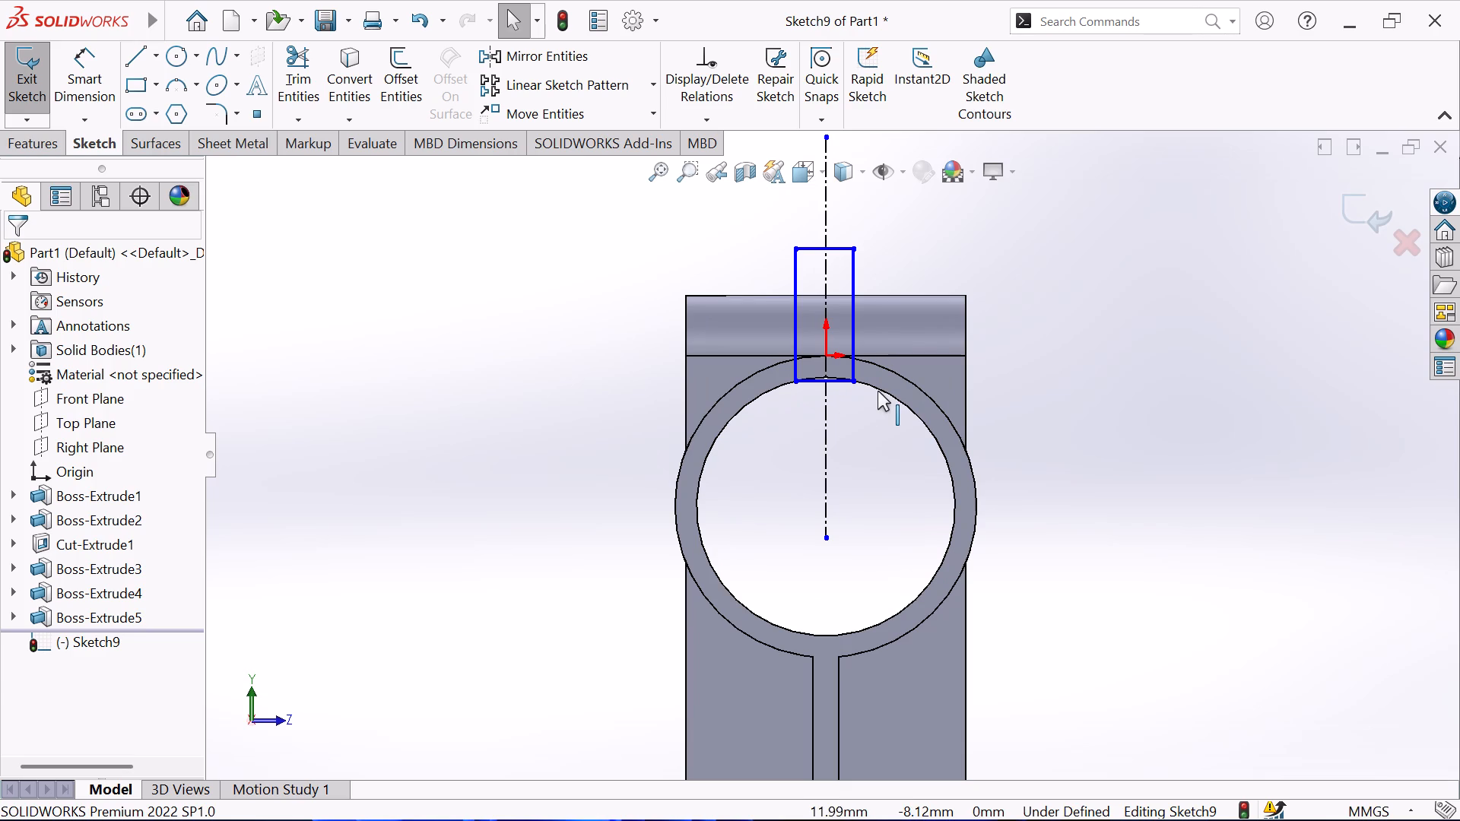
pyautogui.click(878, 390)
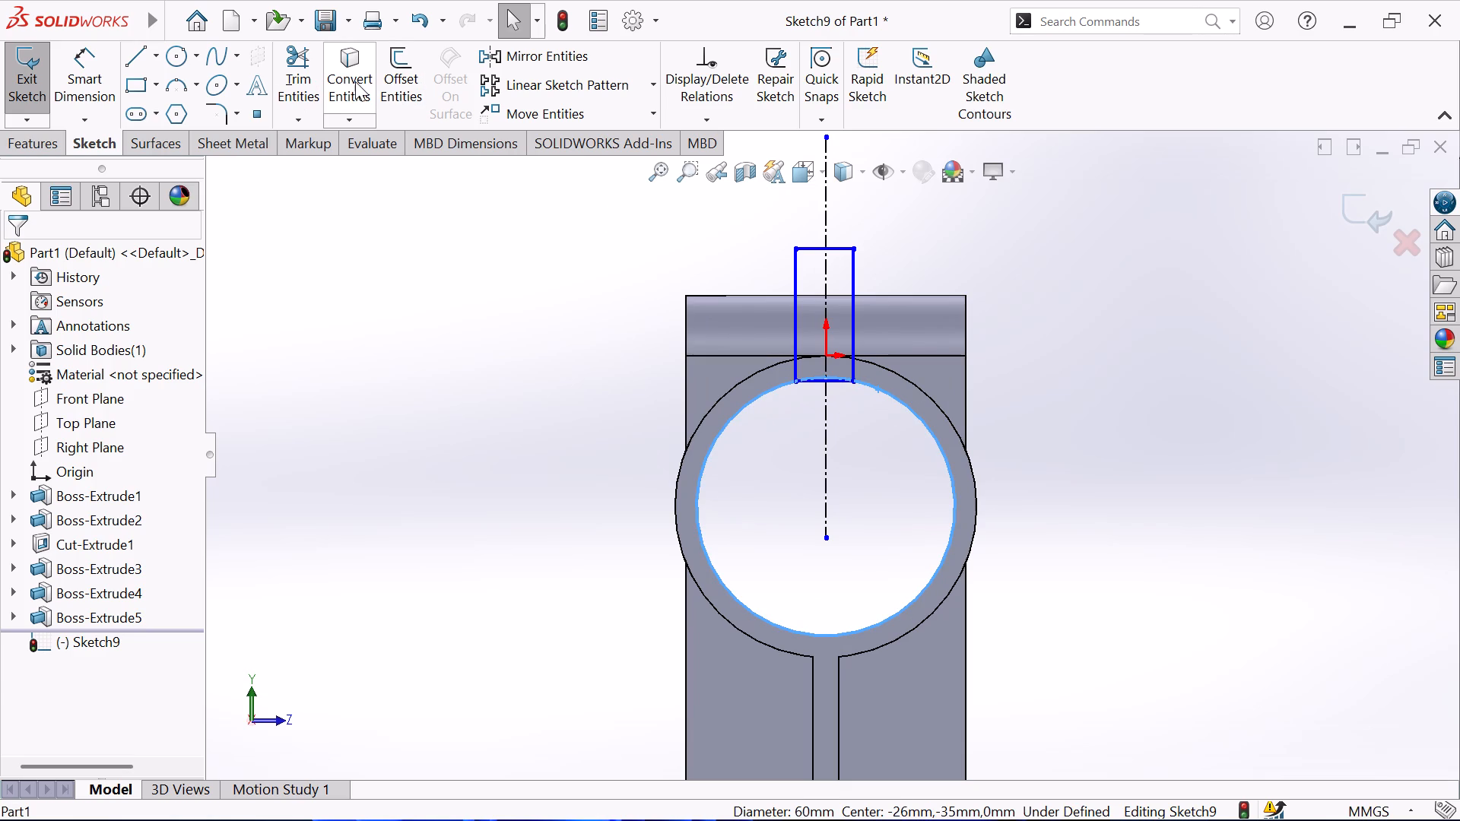
pyautogui.click(354, 81)
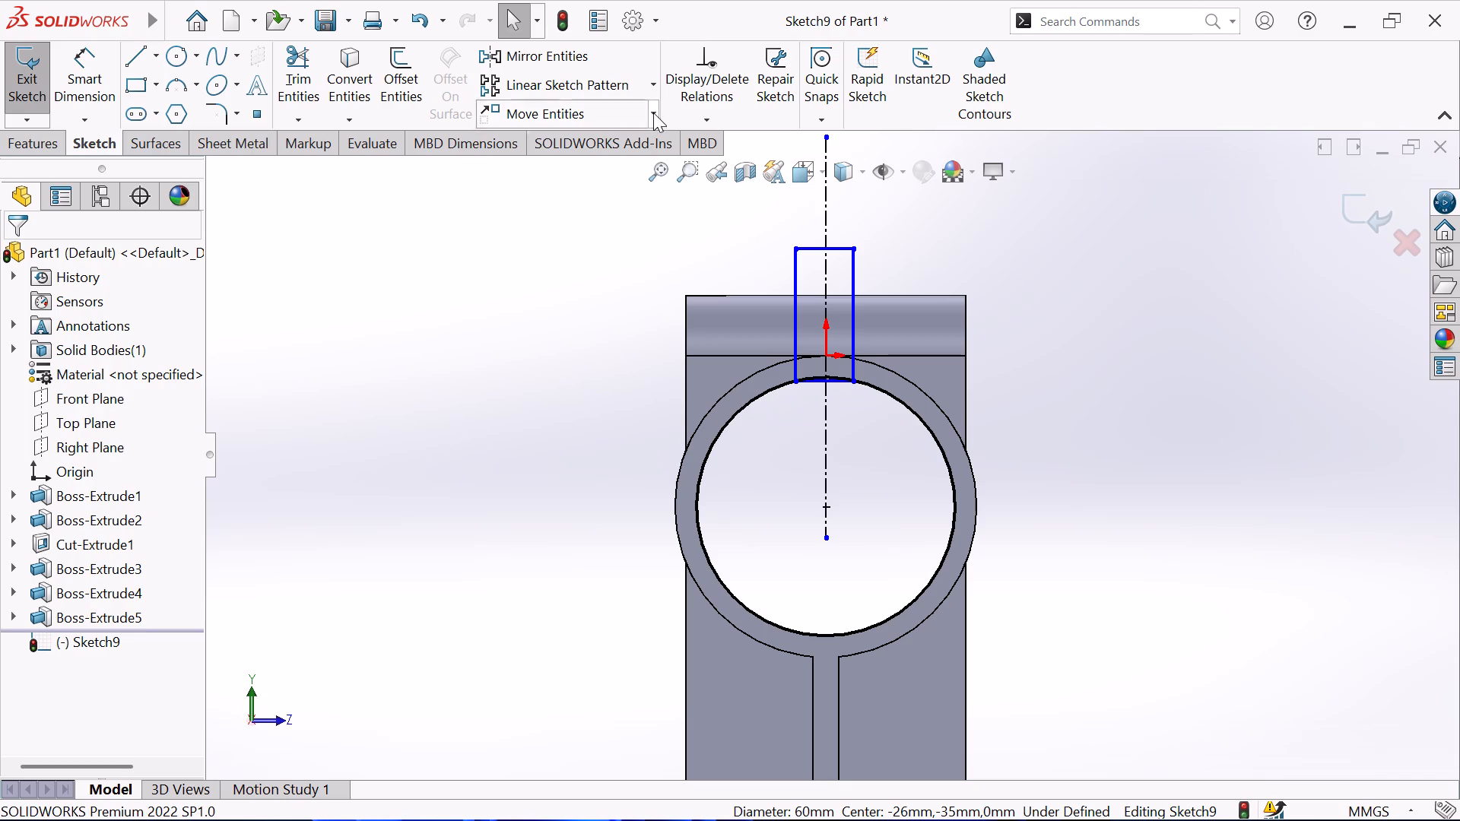
# Make the rectangle's two upper corner points symmetric about the vertical centerline.
pyautogui.click(687, 119)
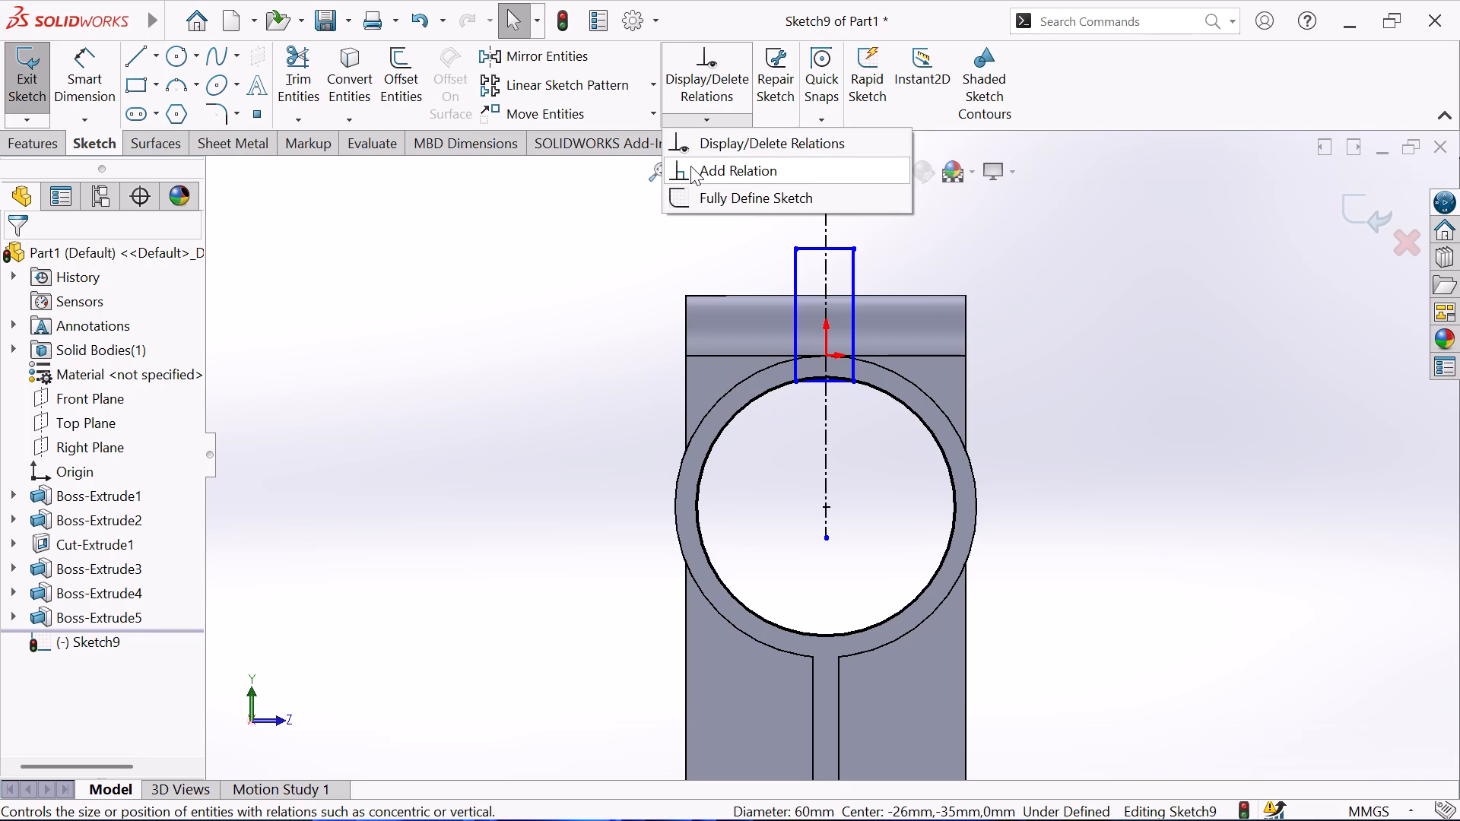
pyautogui.click(690, 166)
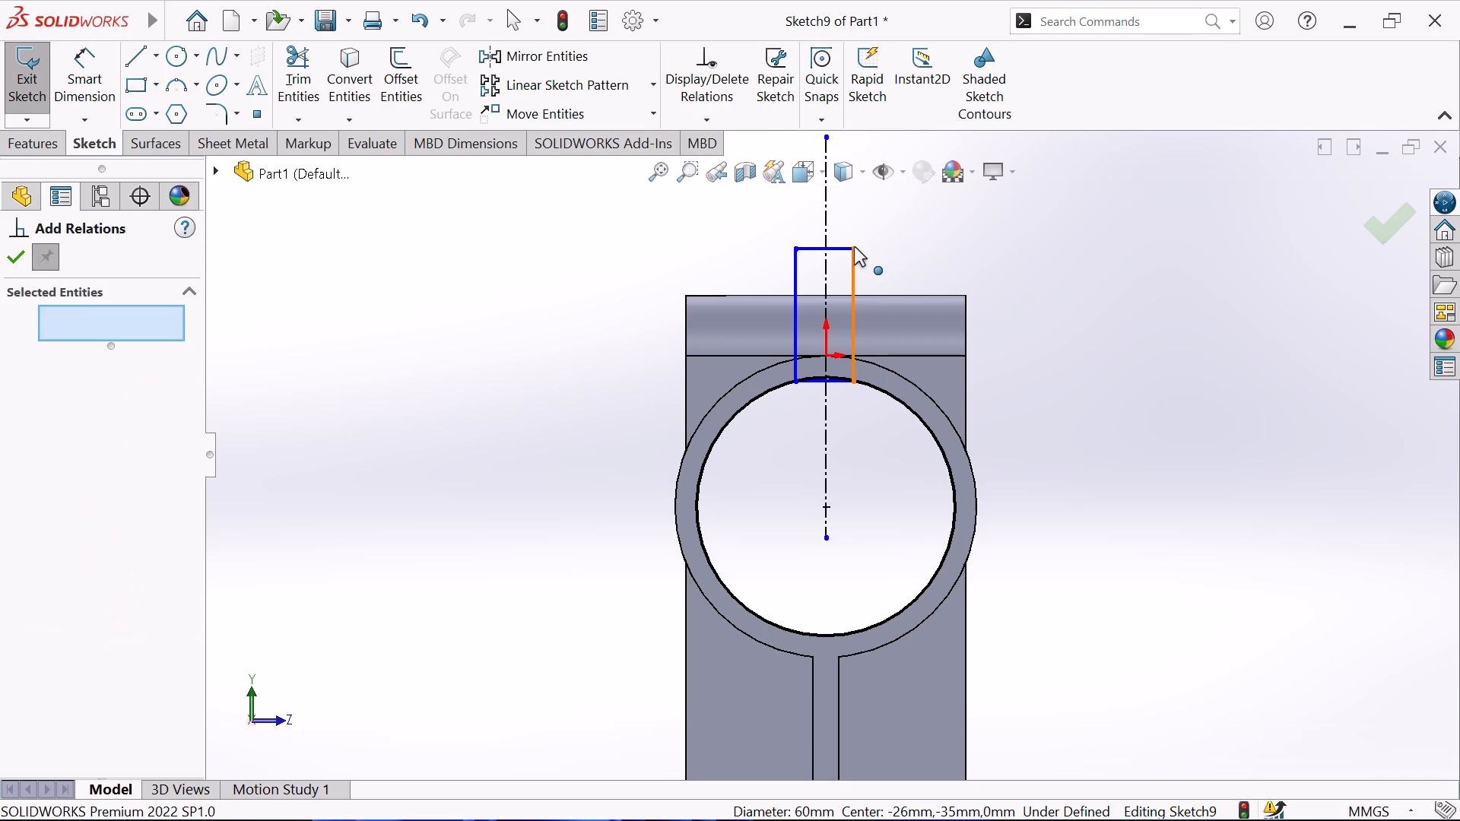
pyautogui.click(854, 246)
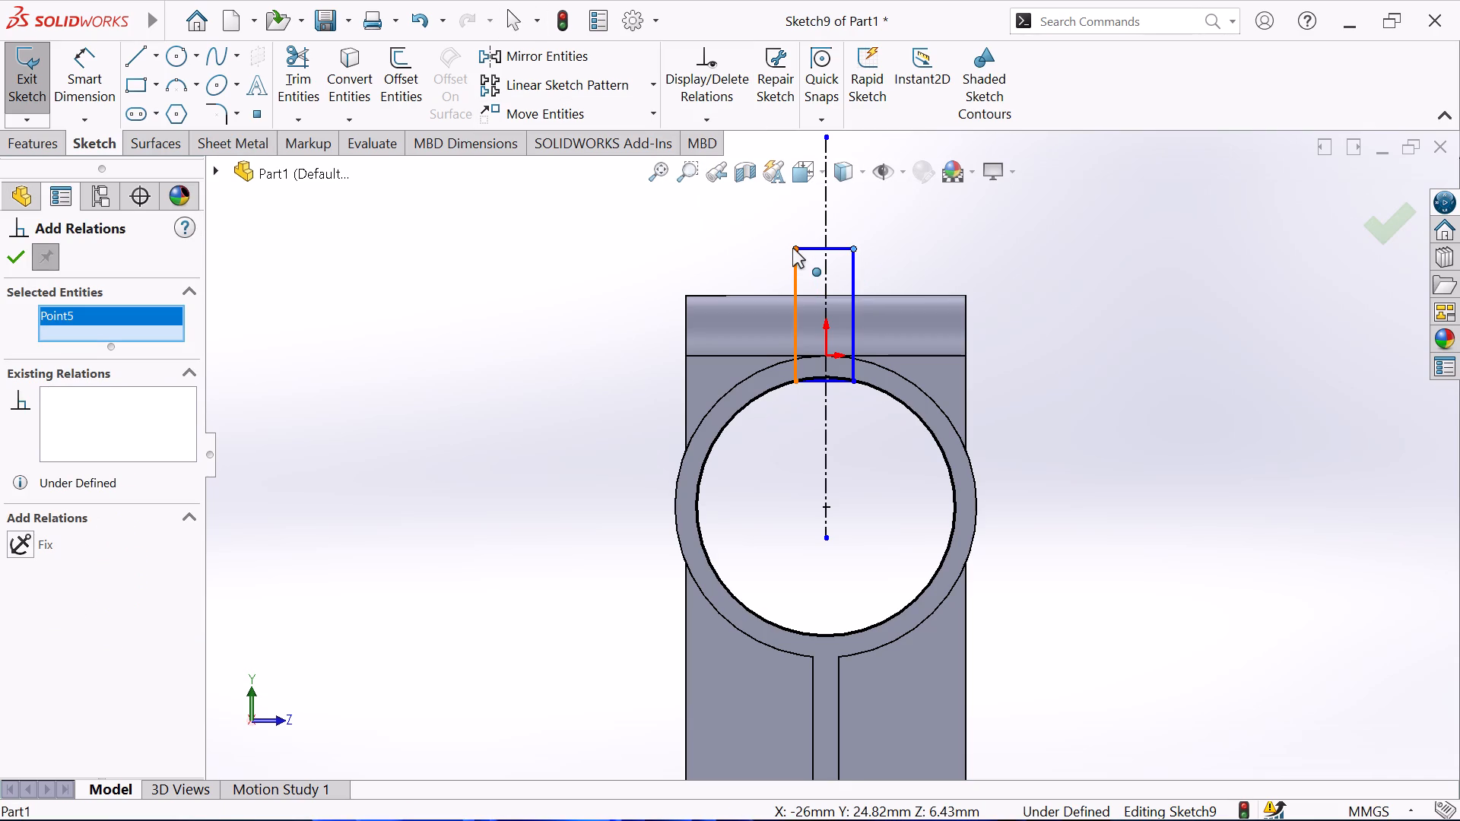
pyautogui.click(793, 248)
pyautogui.click(824, 201)
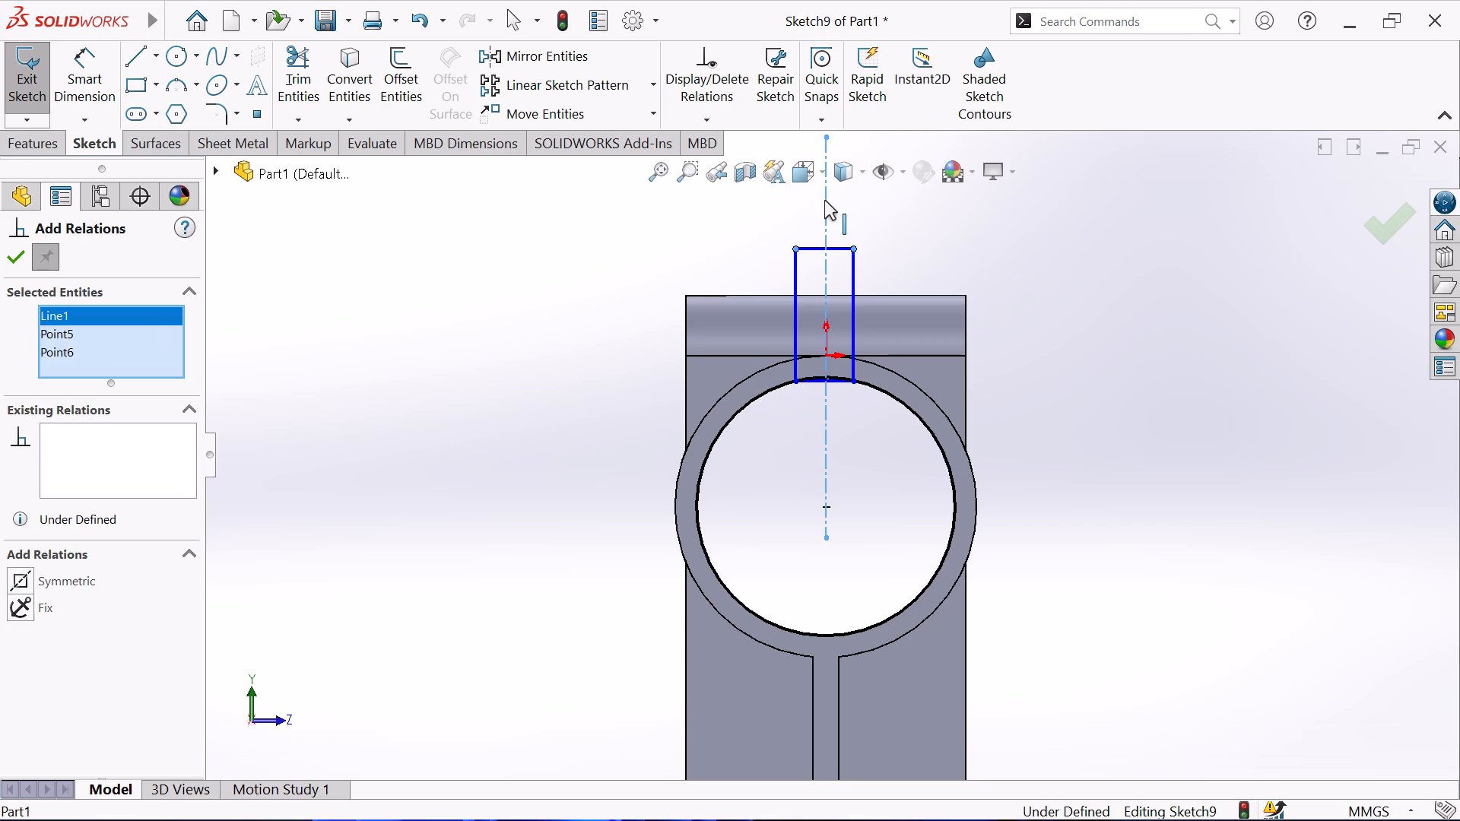
pyautogui.click(18, 579)
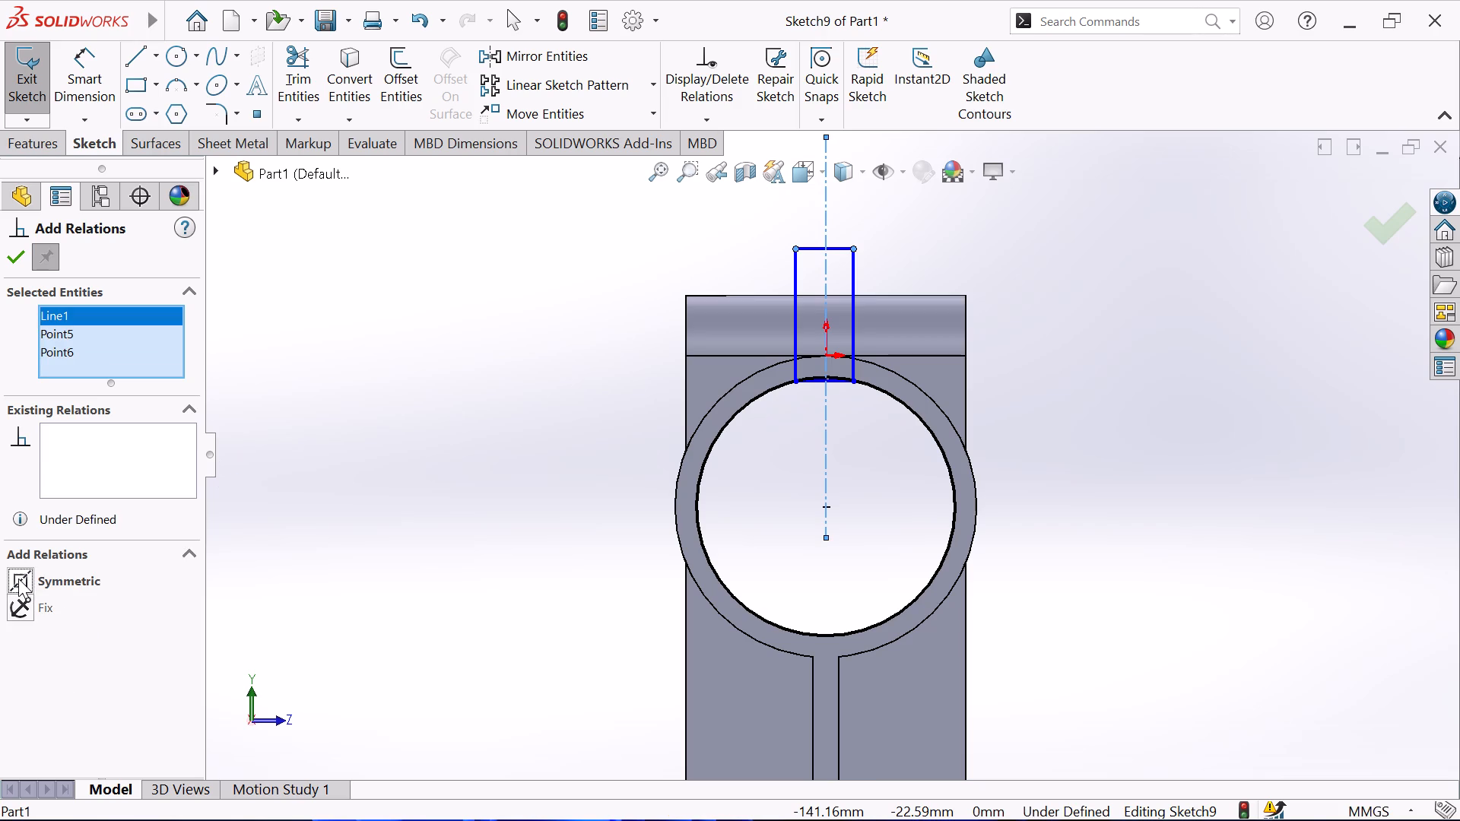
pyautogui.click(12, 257)
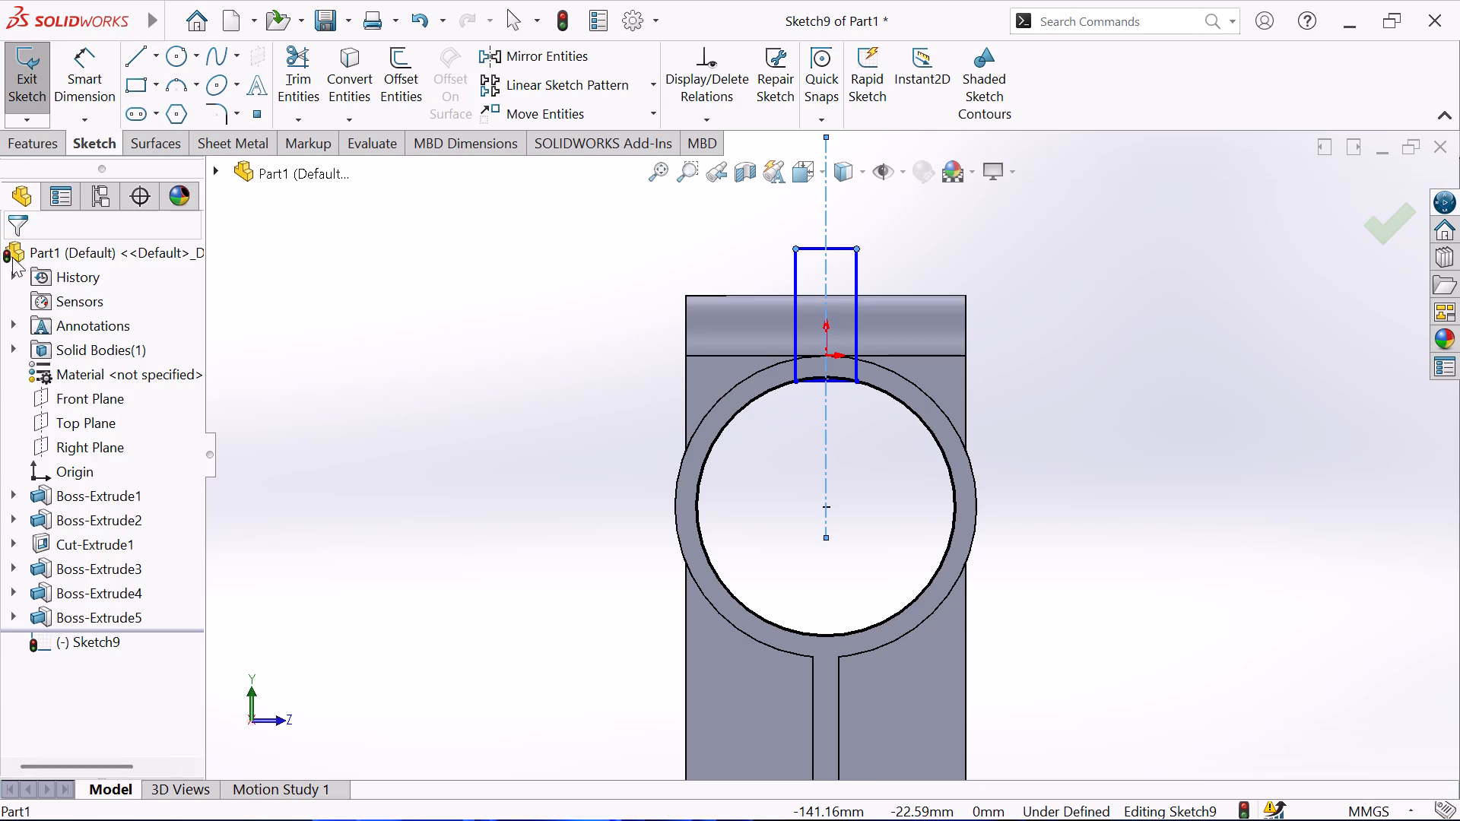
# Dimension the rectangle's width between its two vertical sides as 3 mm.
pyautogui.click(79, 87)
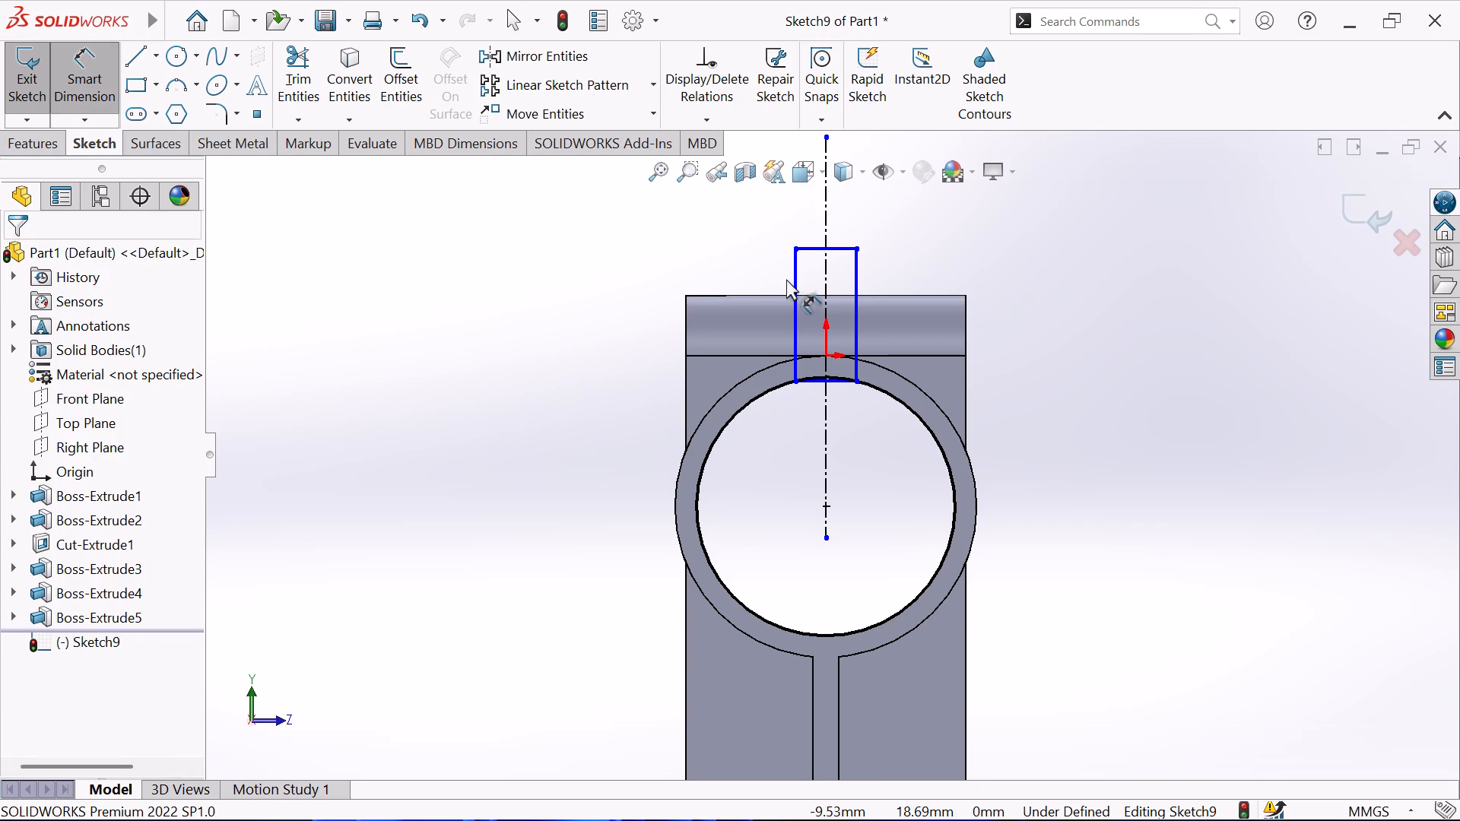
pyautogui.click(793, 284)
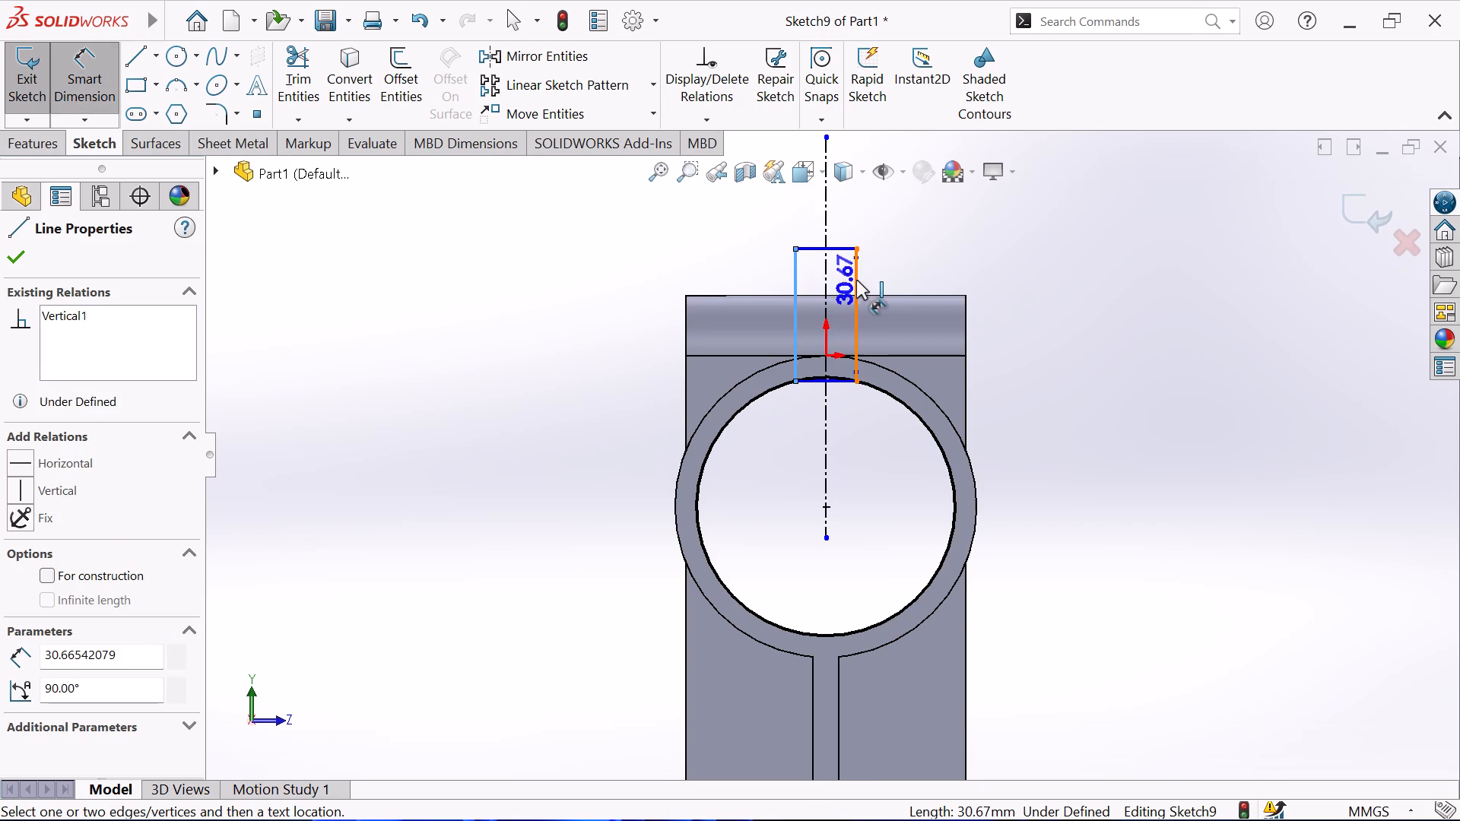
pyautogui.click(856, 280)
pyautogui.click(819, 230)
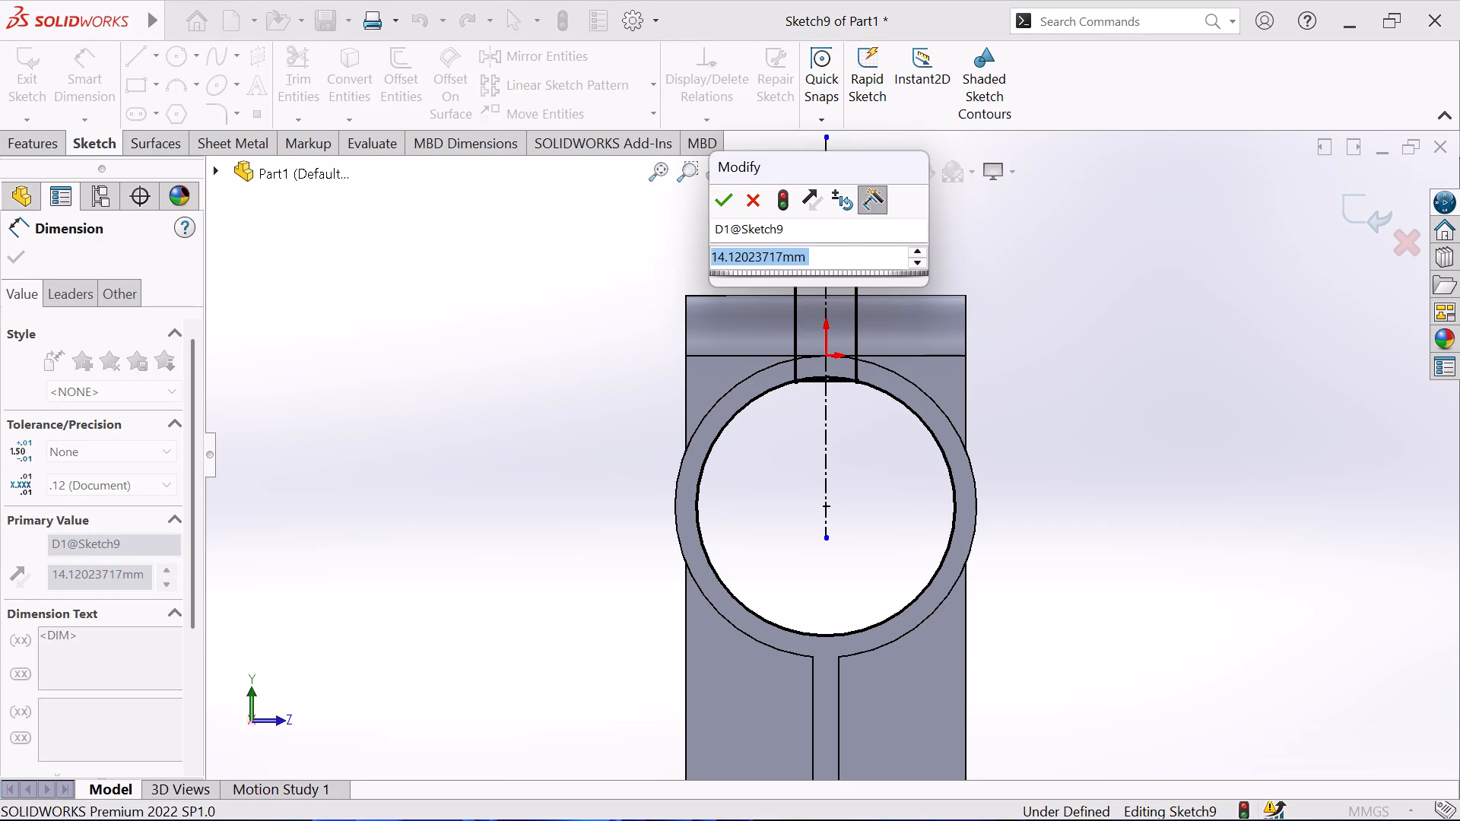
pyautogui.press('3')
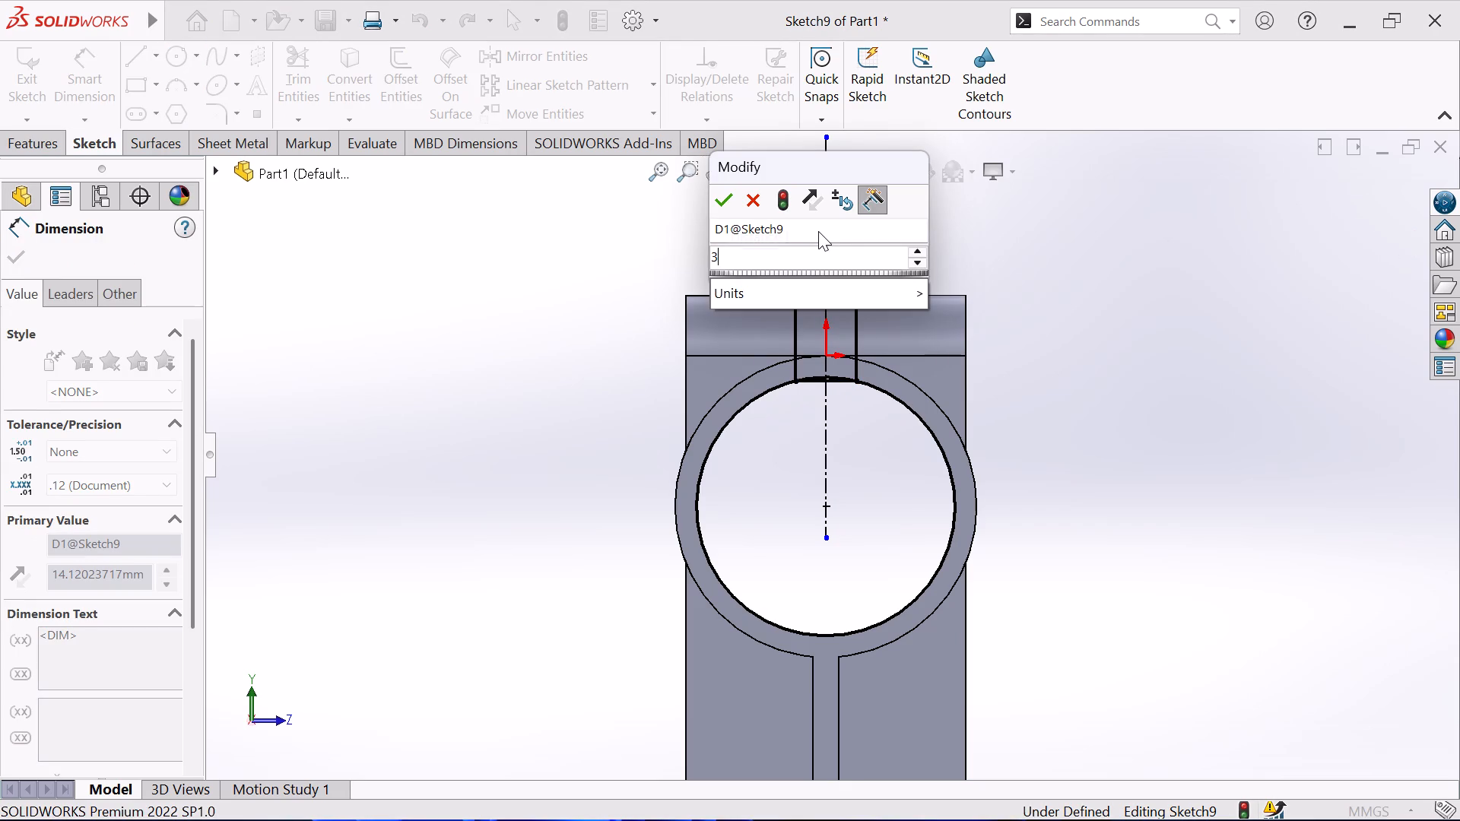
pyautogui.click(725, 203)
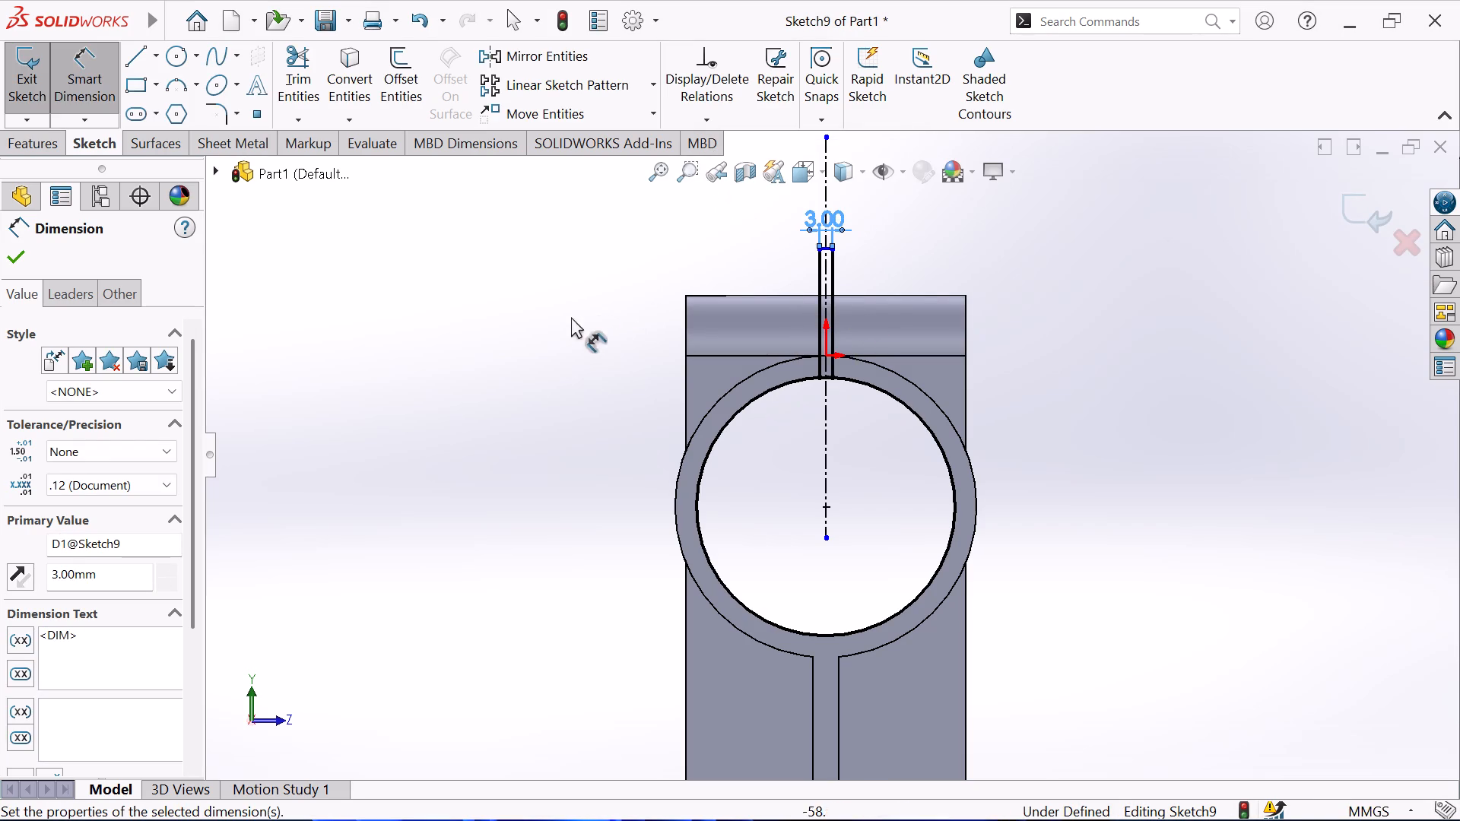
pyautogui.click(15, 253)
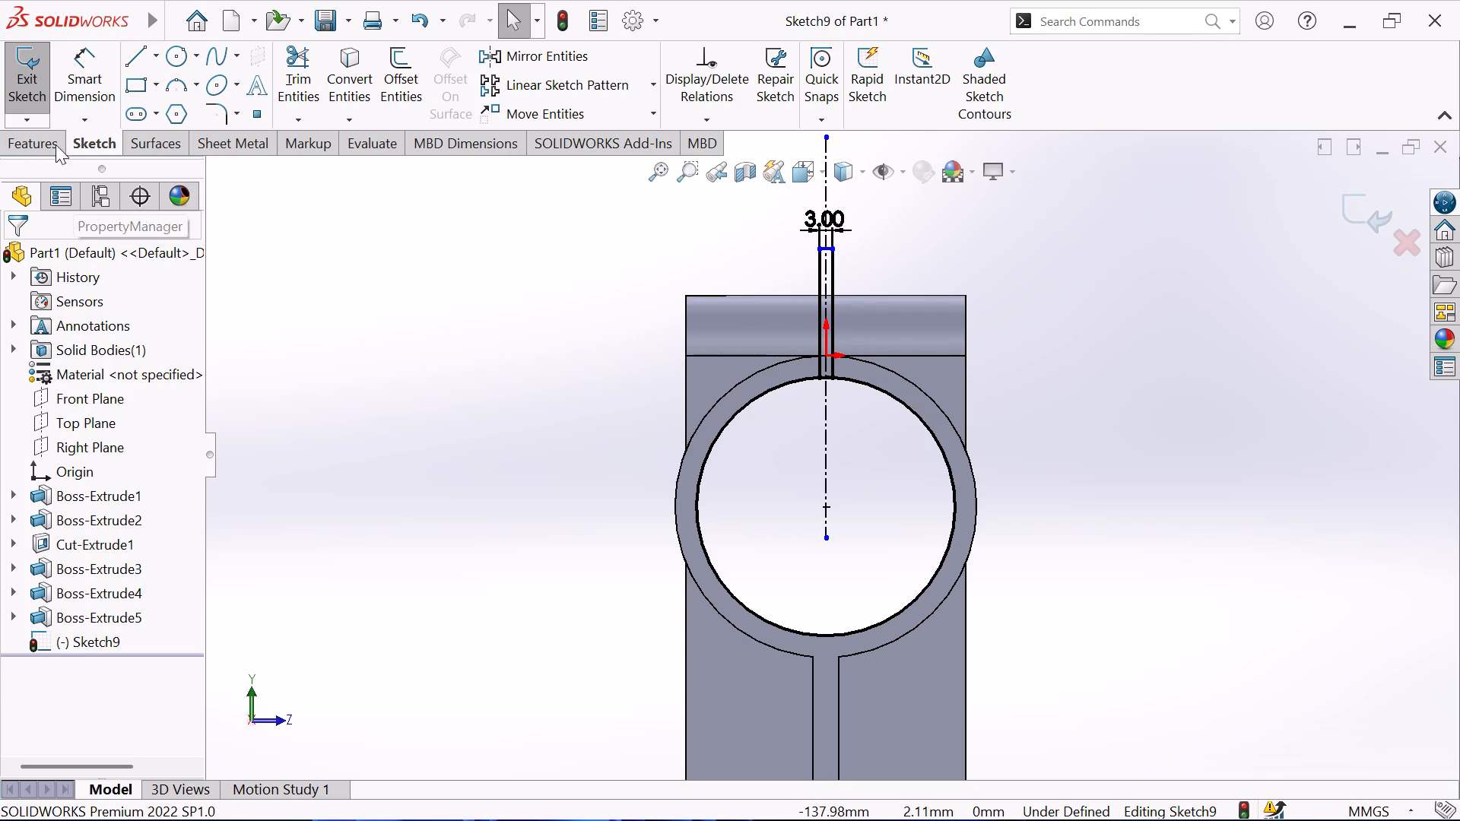
# Trim away the converted bore circle outside the narrow rectangle, using Trim to closest.
pyautogui.click(290, 47)
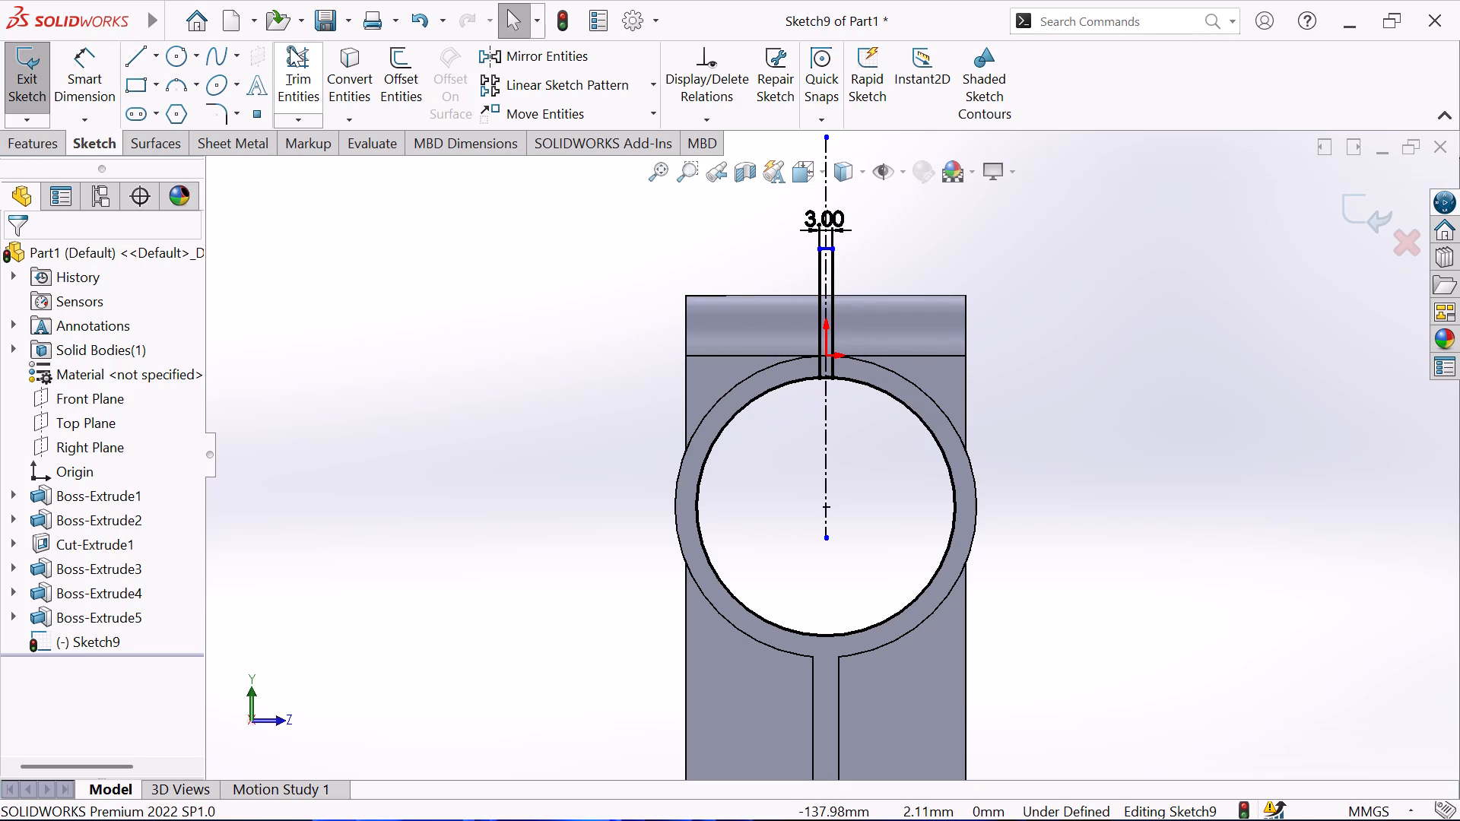
pyautogui.click(709, 560)
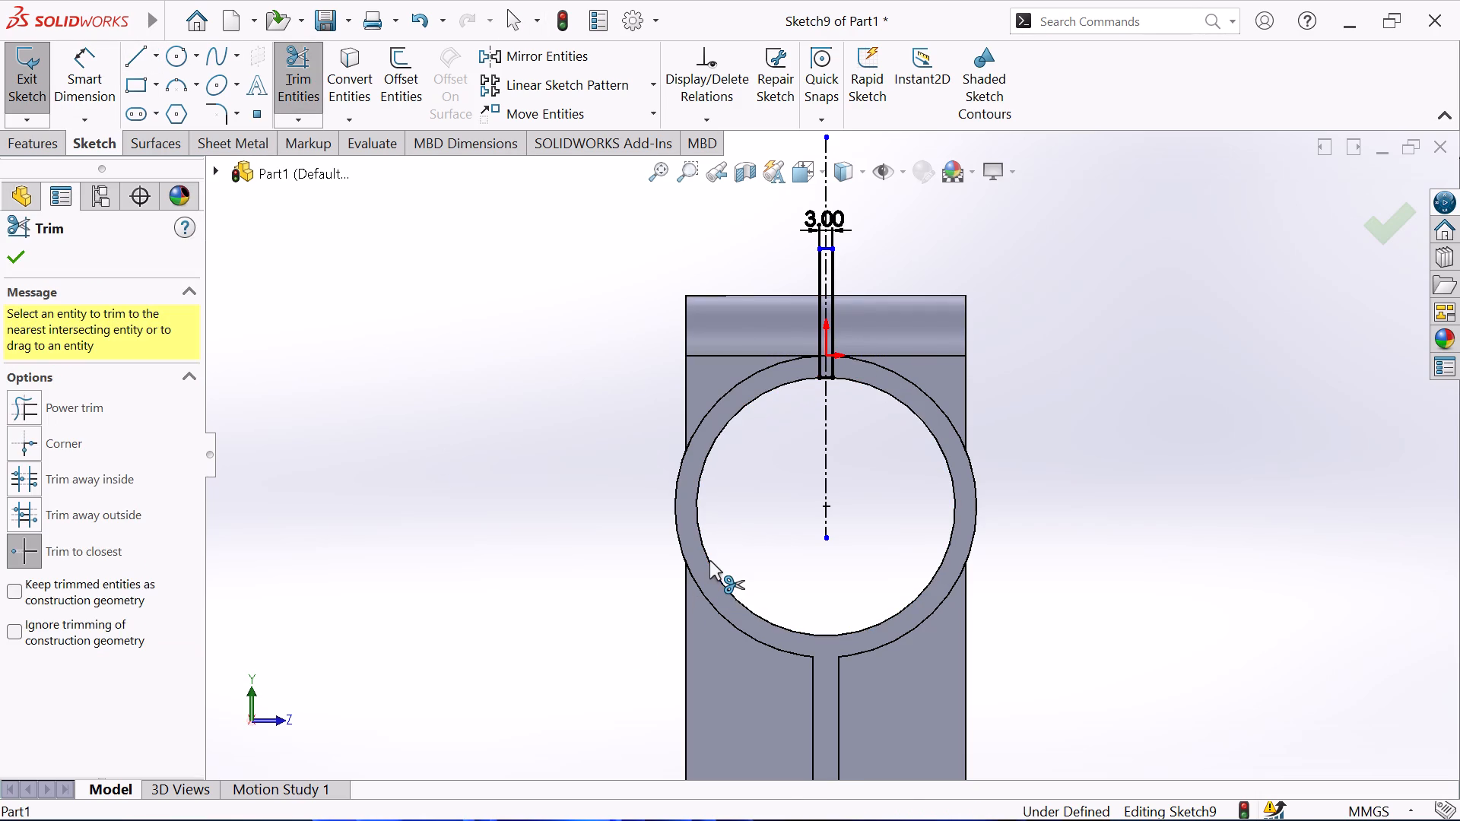
pyautogui.click(5, 255)
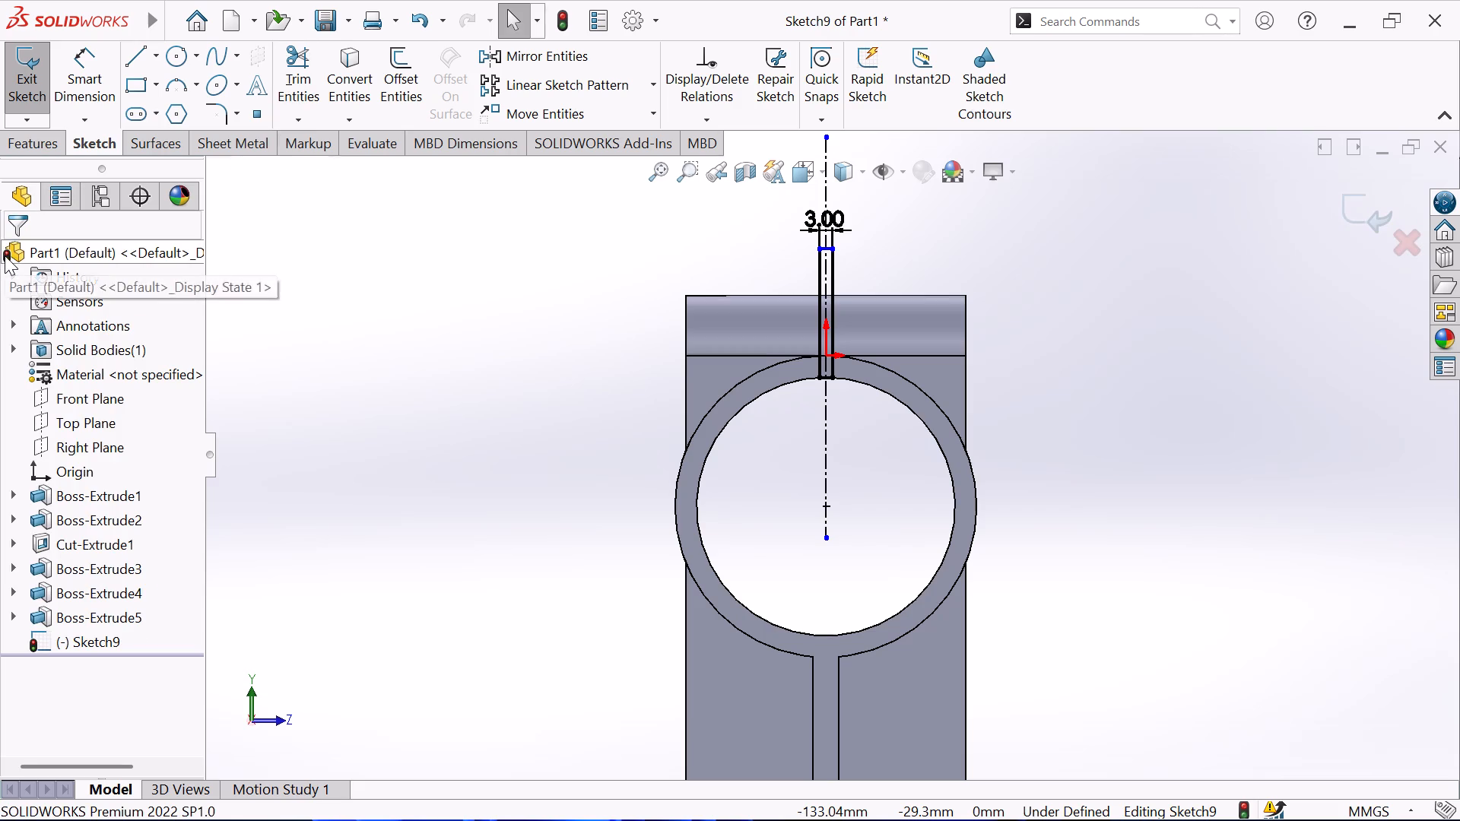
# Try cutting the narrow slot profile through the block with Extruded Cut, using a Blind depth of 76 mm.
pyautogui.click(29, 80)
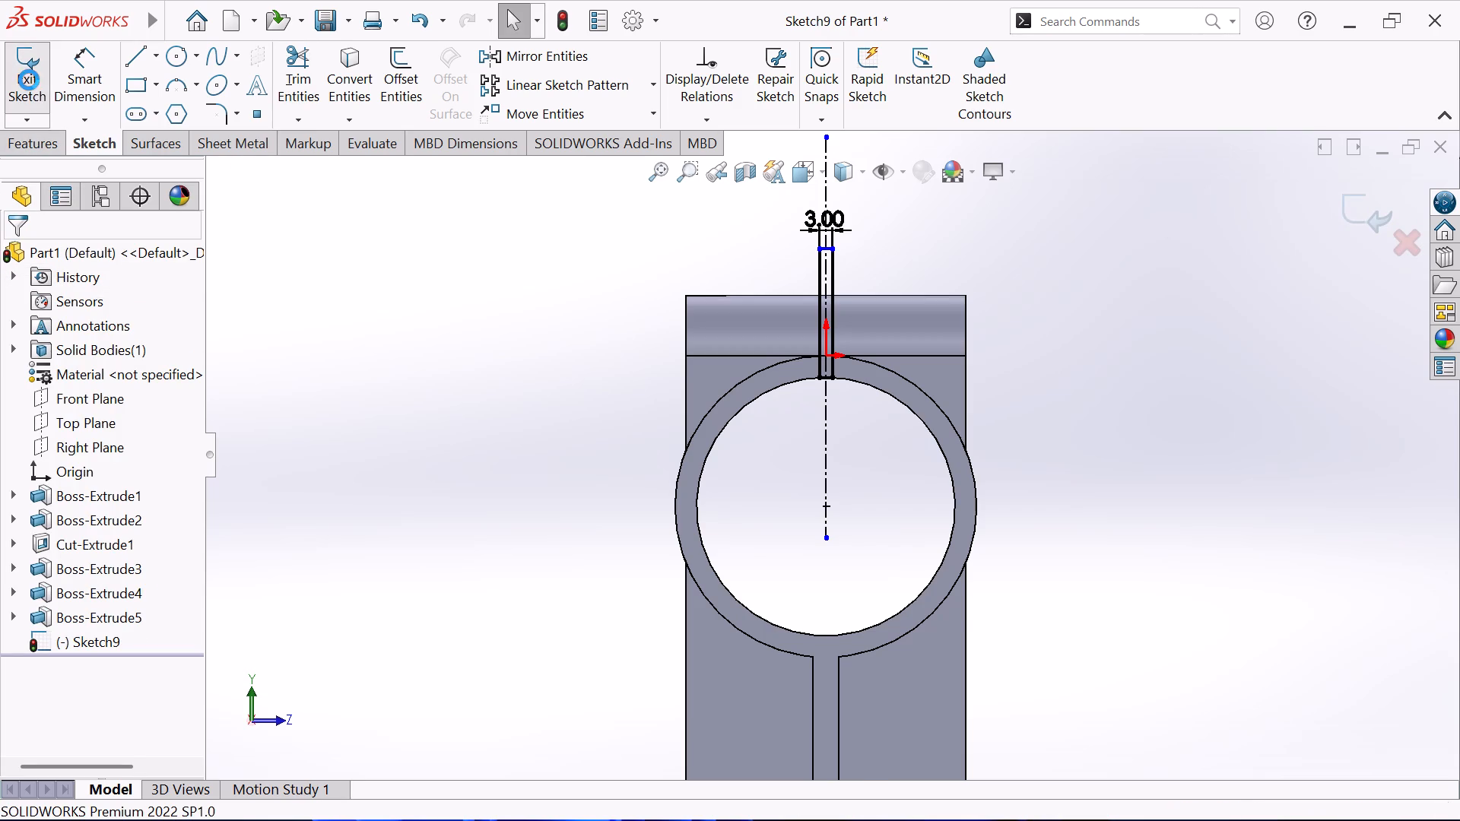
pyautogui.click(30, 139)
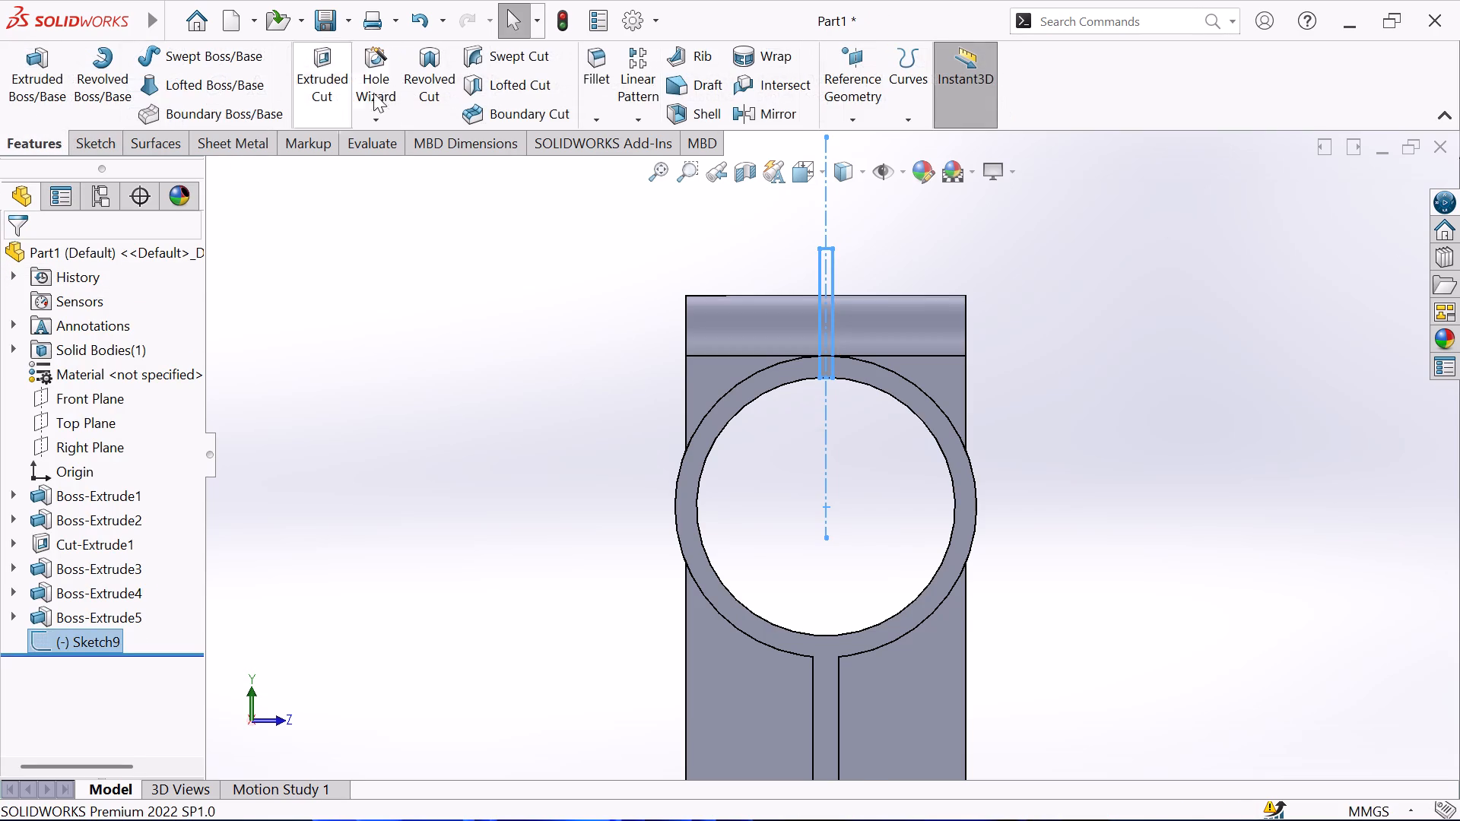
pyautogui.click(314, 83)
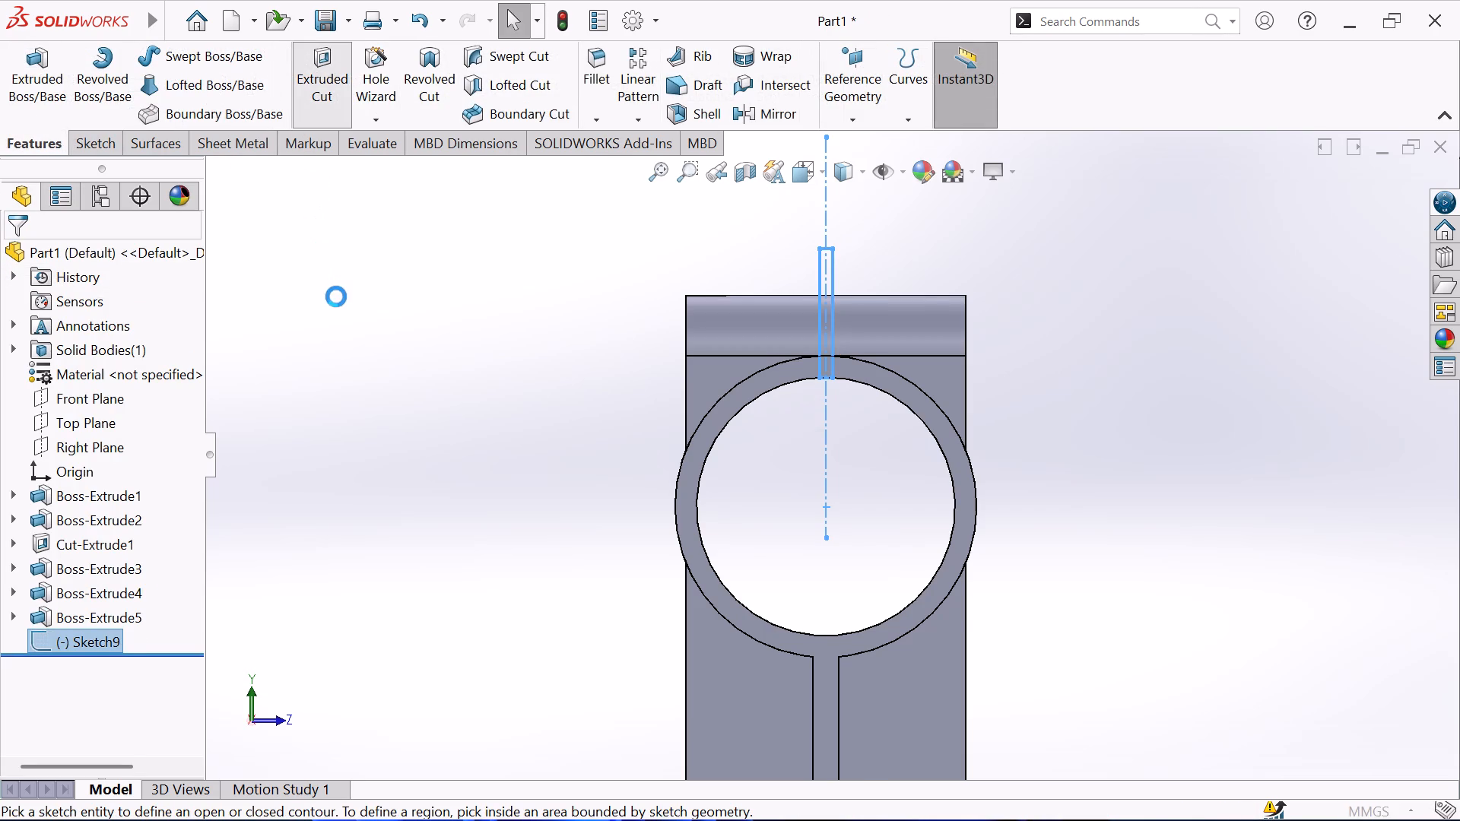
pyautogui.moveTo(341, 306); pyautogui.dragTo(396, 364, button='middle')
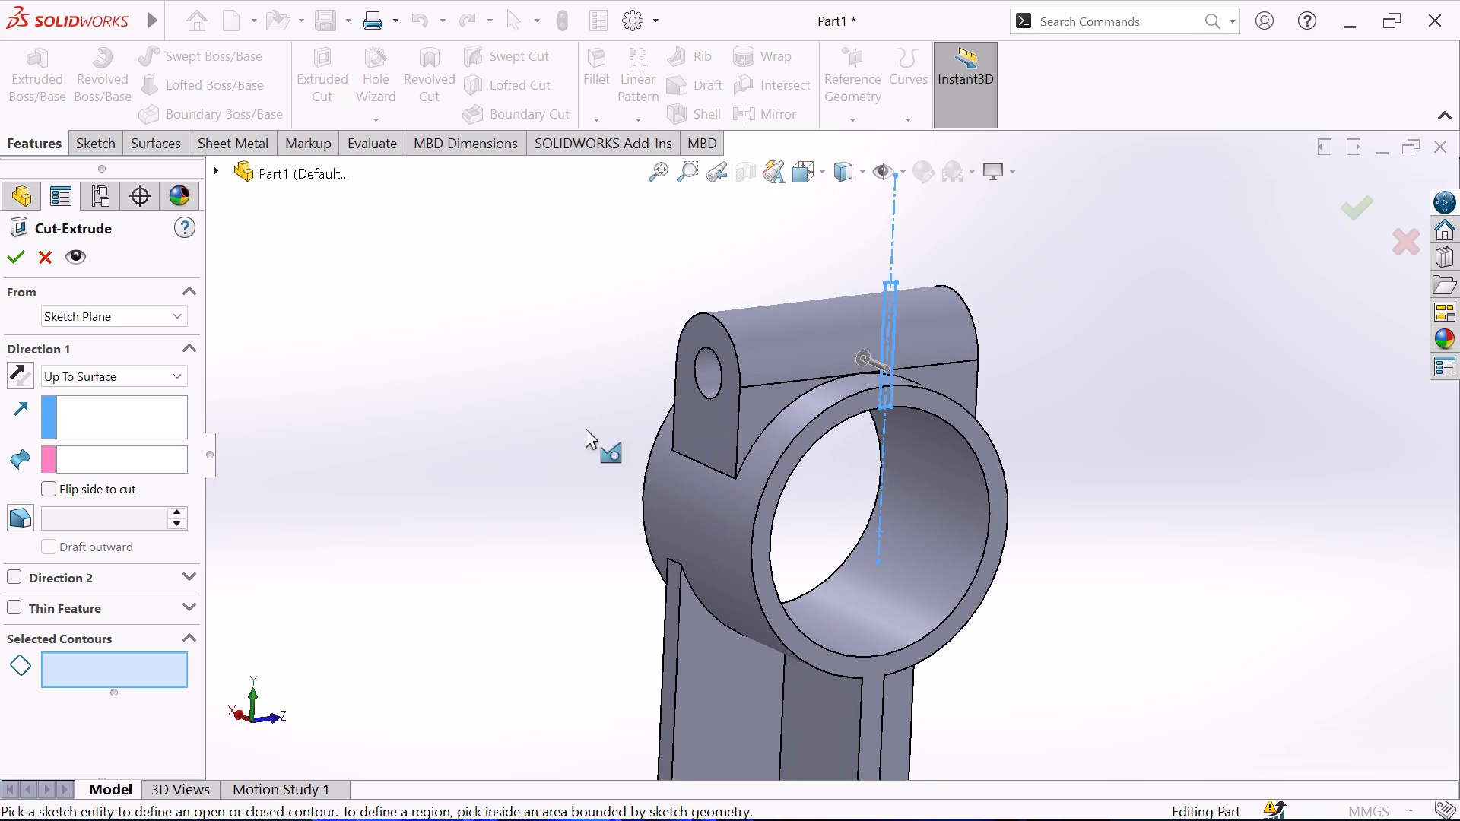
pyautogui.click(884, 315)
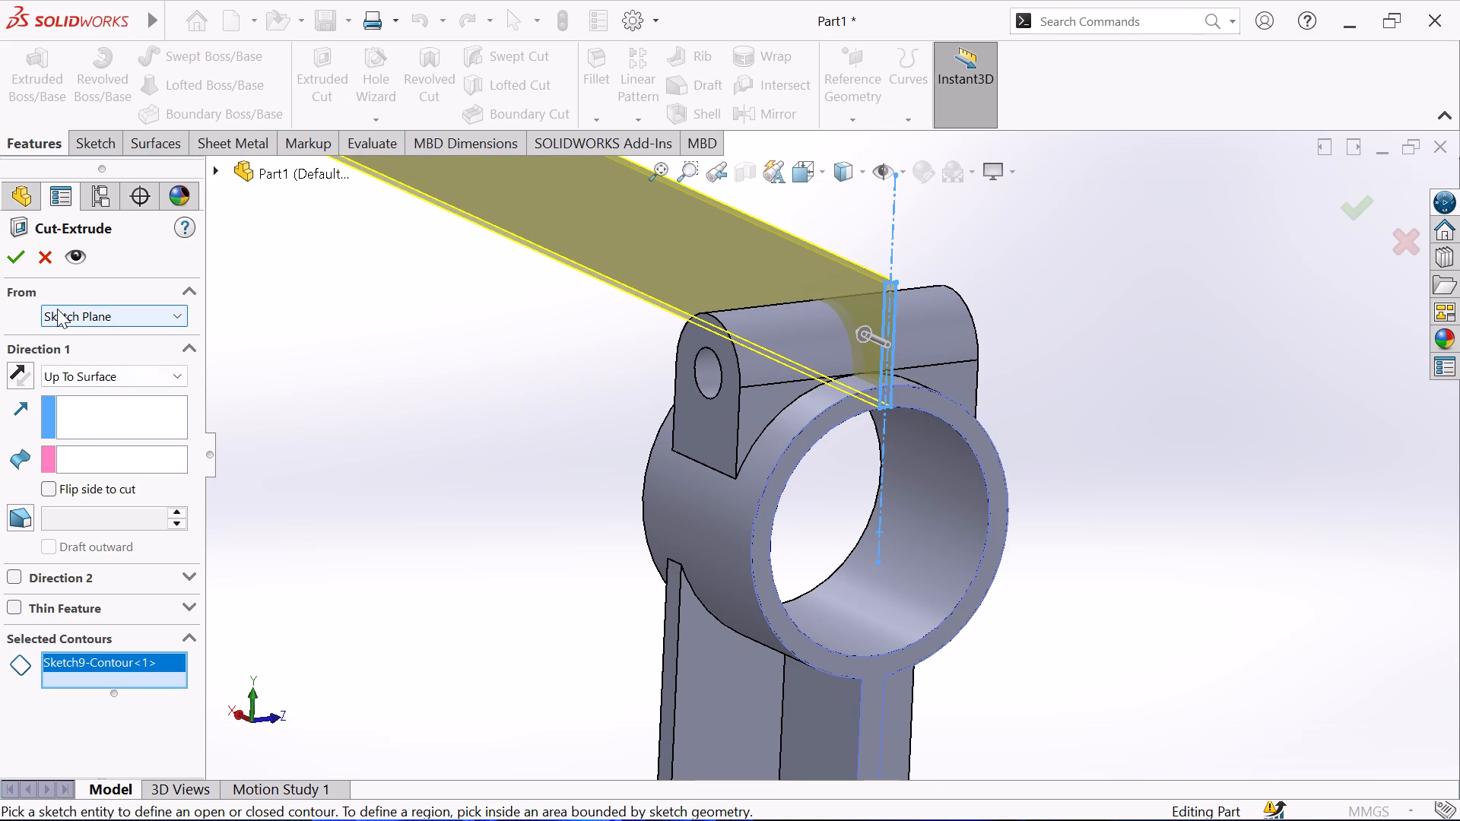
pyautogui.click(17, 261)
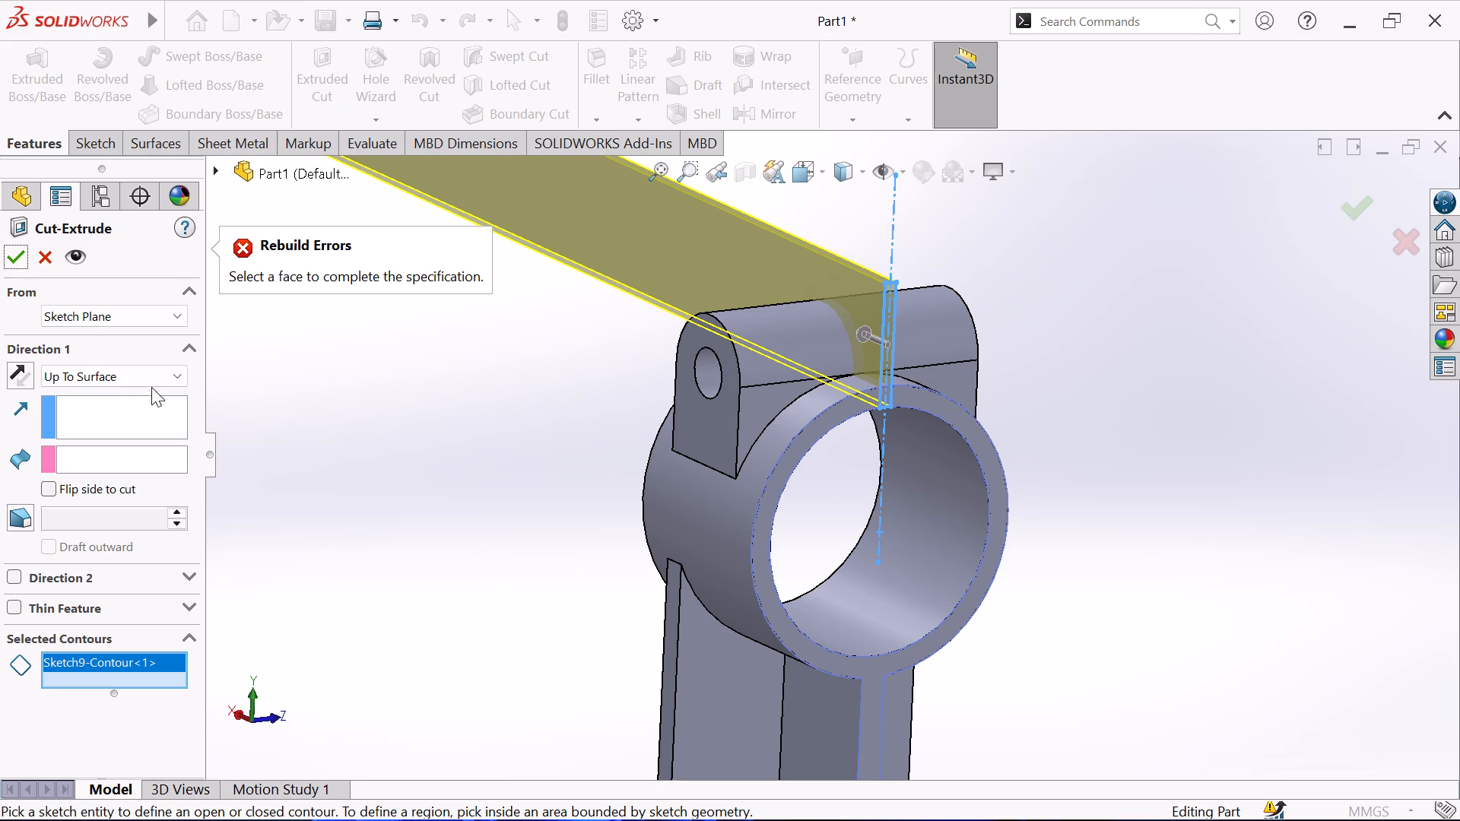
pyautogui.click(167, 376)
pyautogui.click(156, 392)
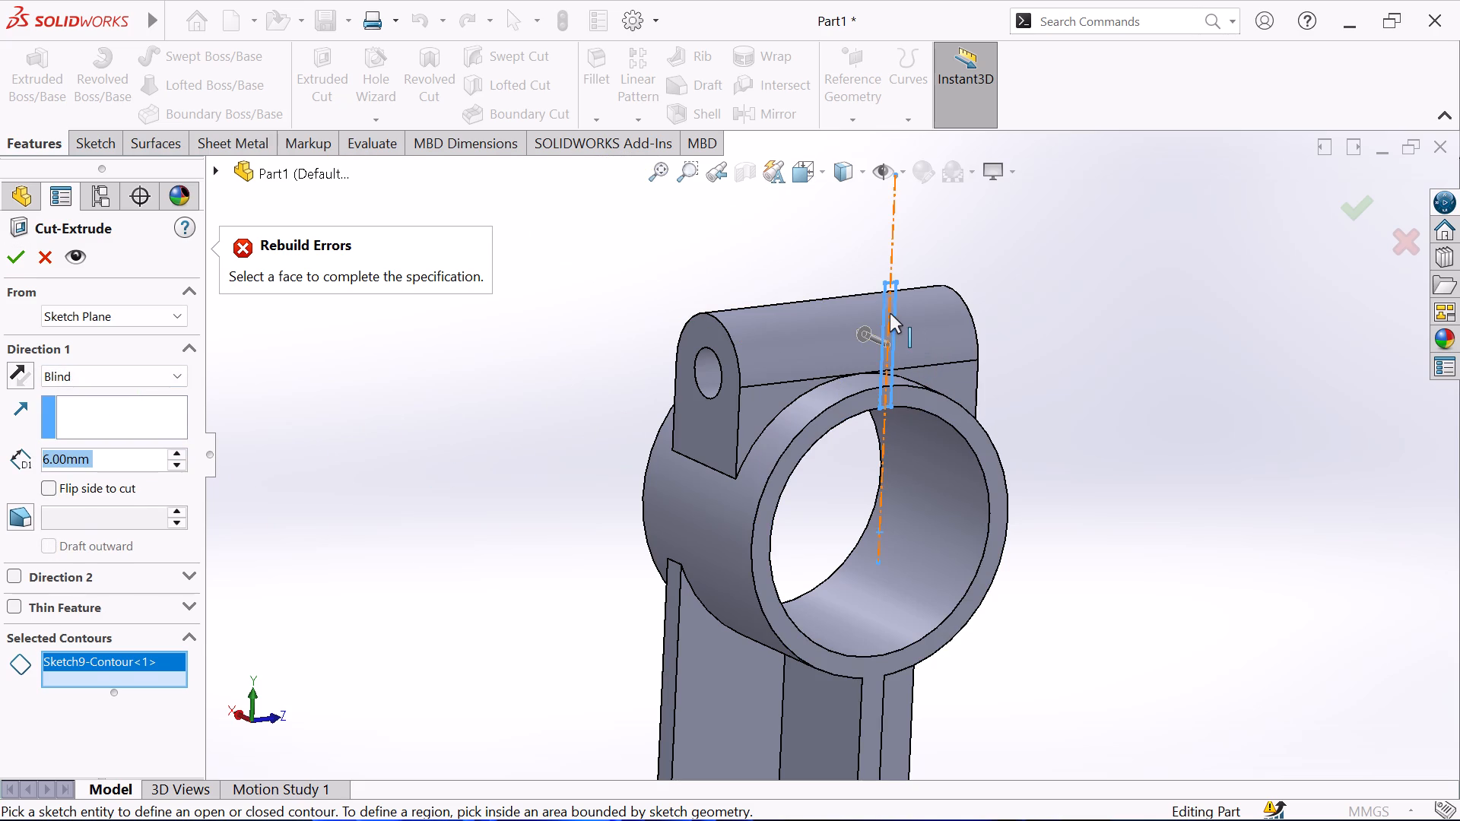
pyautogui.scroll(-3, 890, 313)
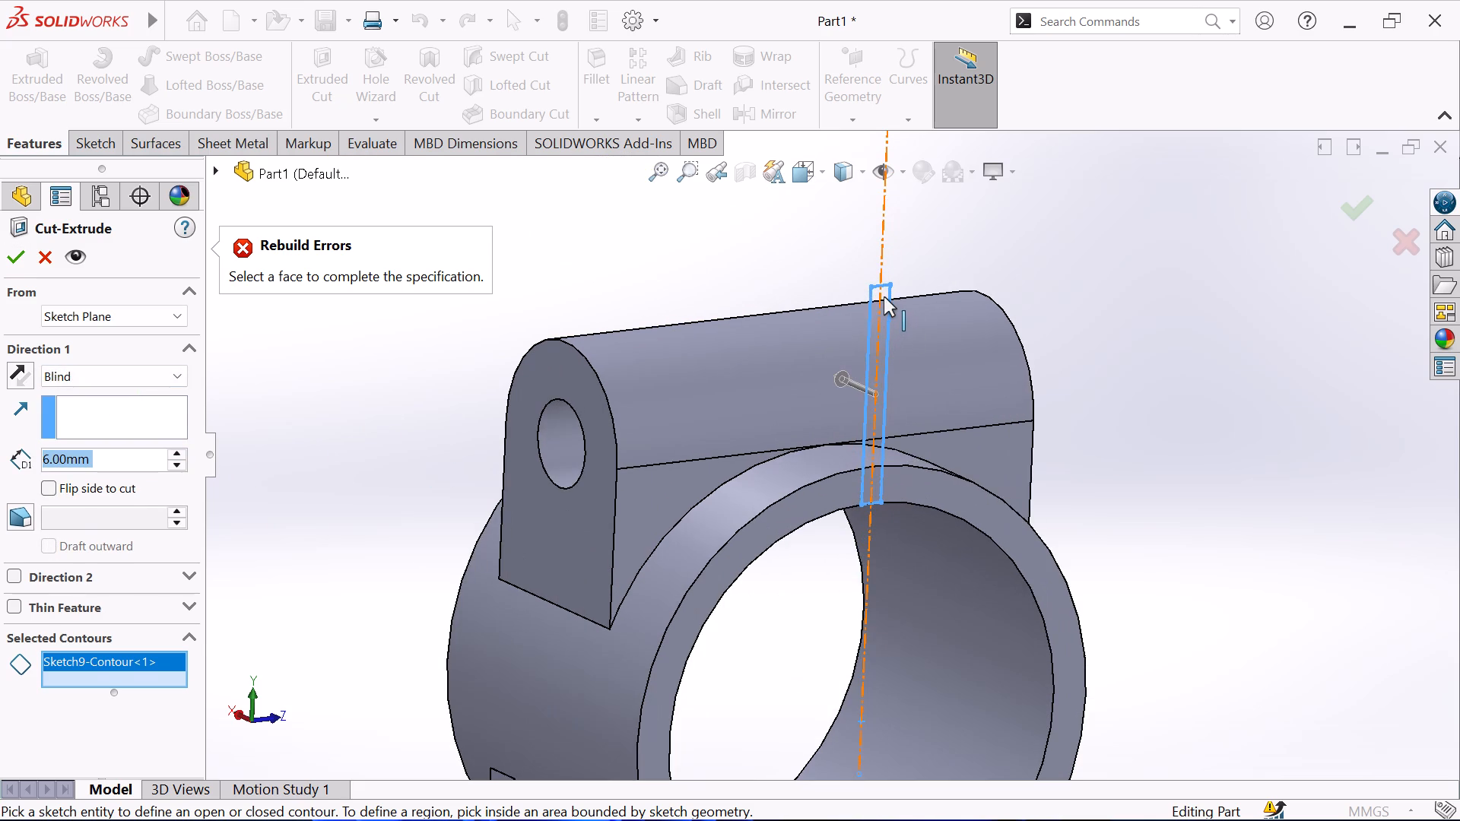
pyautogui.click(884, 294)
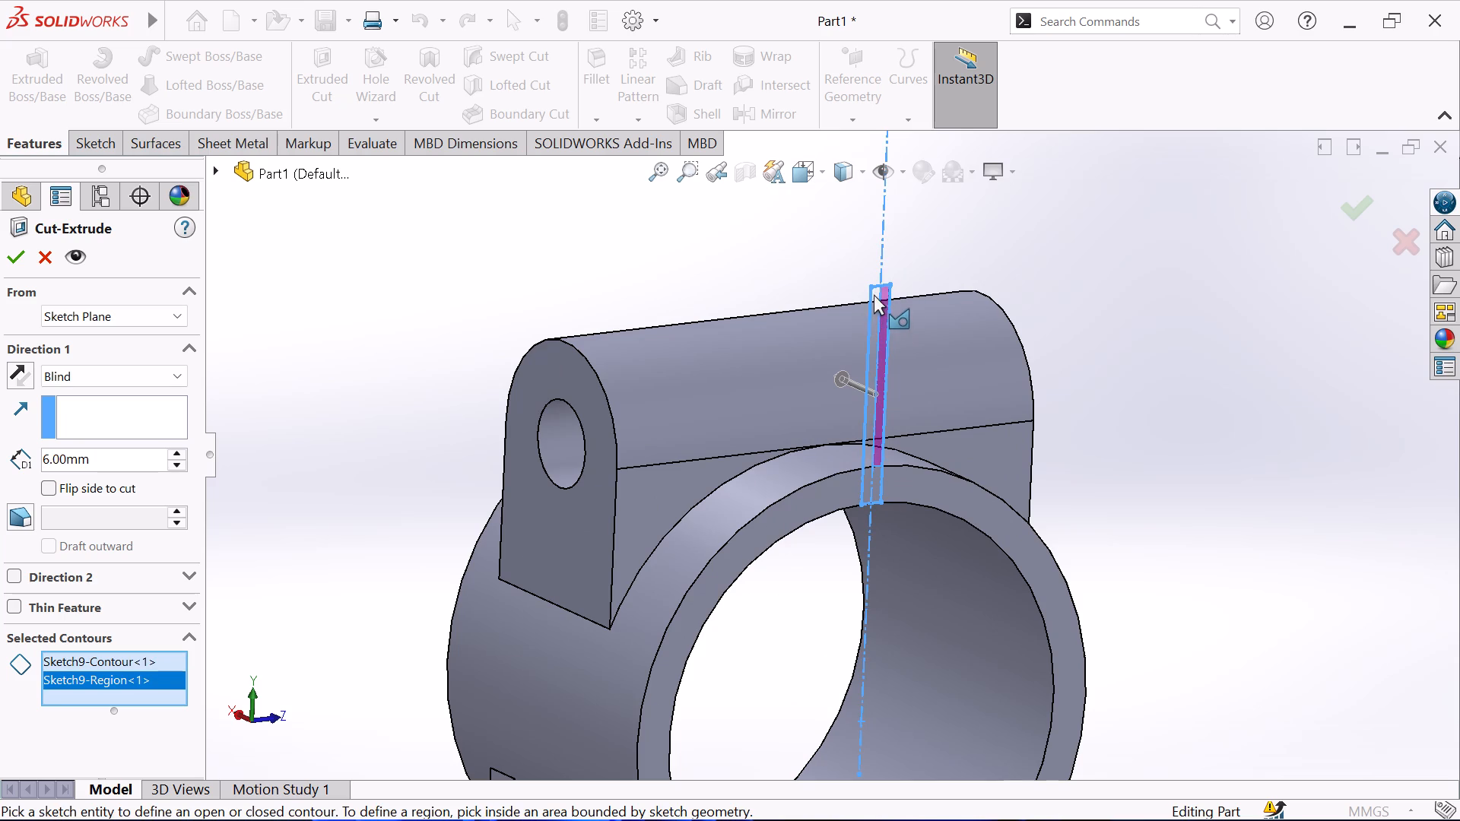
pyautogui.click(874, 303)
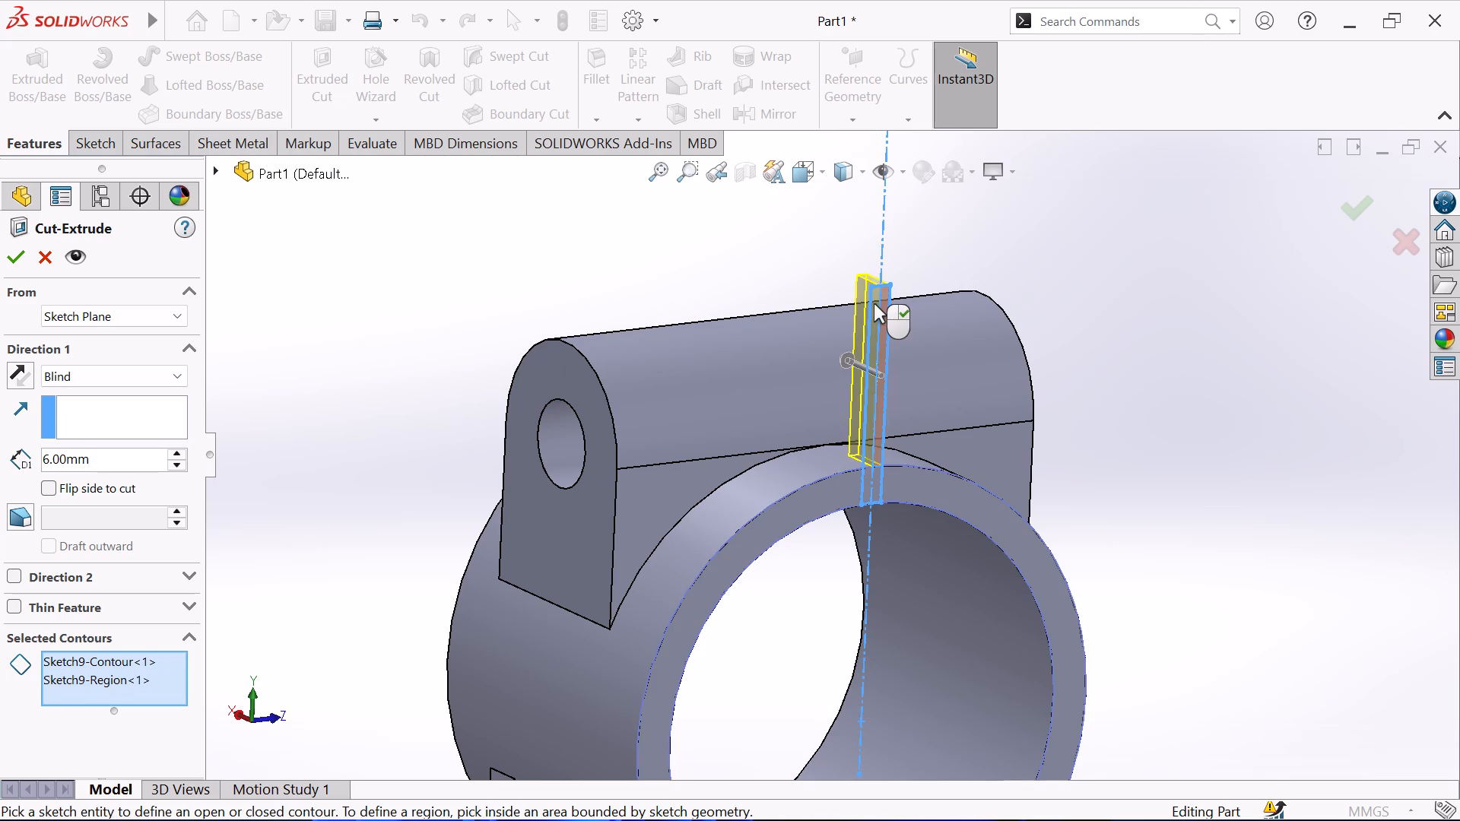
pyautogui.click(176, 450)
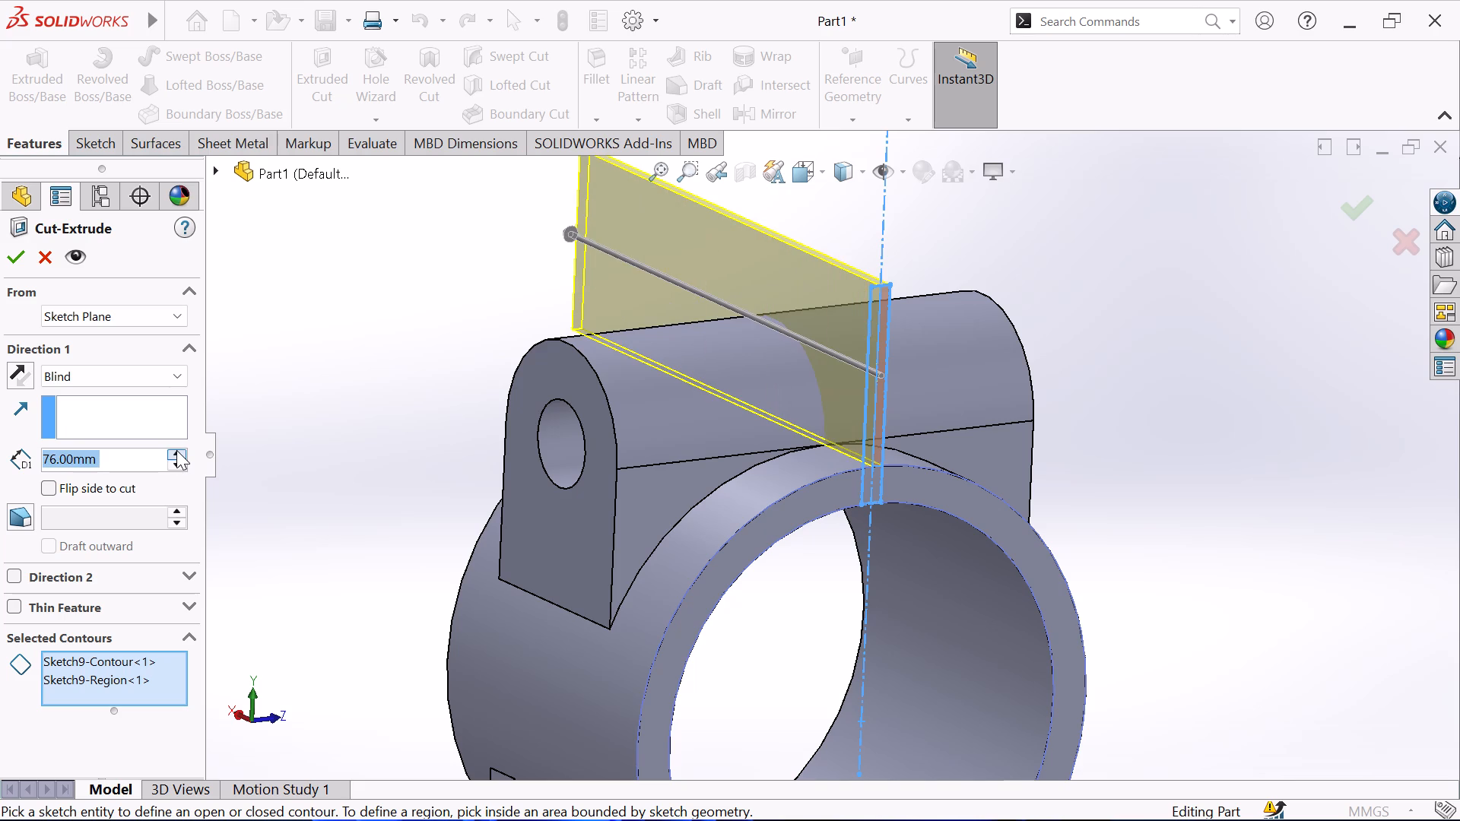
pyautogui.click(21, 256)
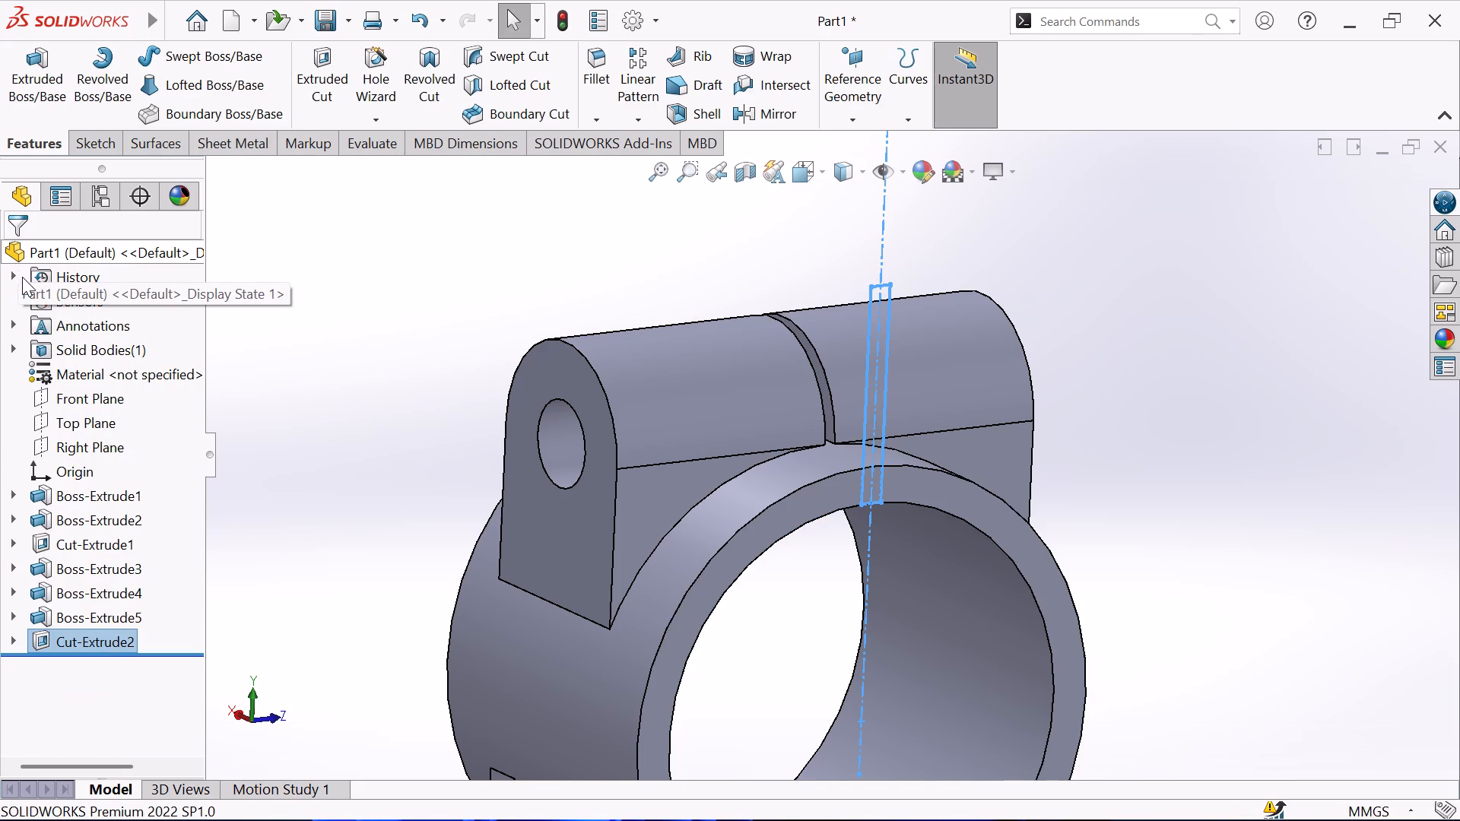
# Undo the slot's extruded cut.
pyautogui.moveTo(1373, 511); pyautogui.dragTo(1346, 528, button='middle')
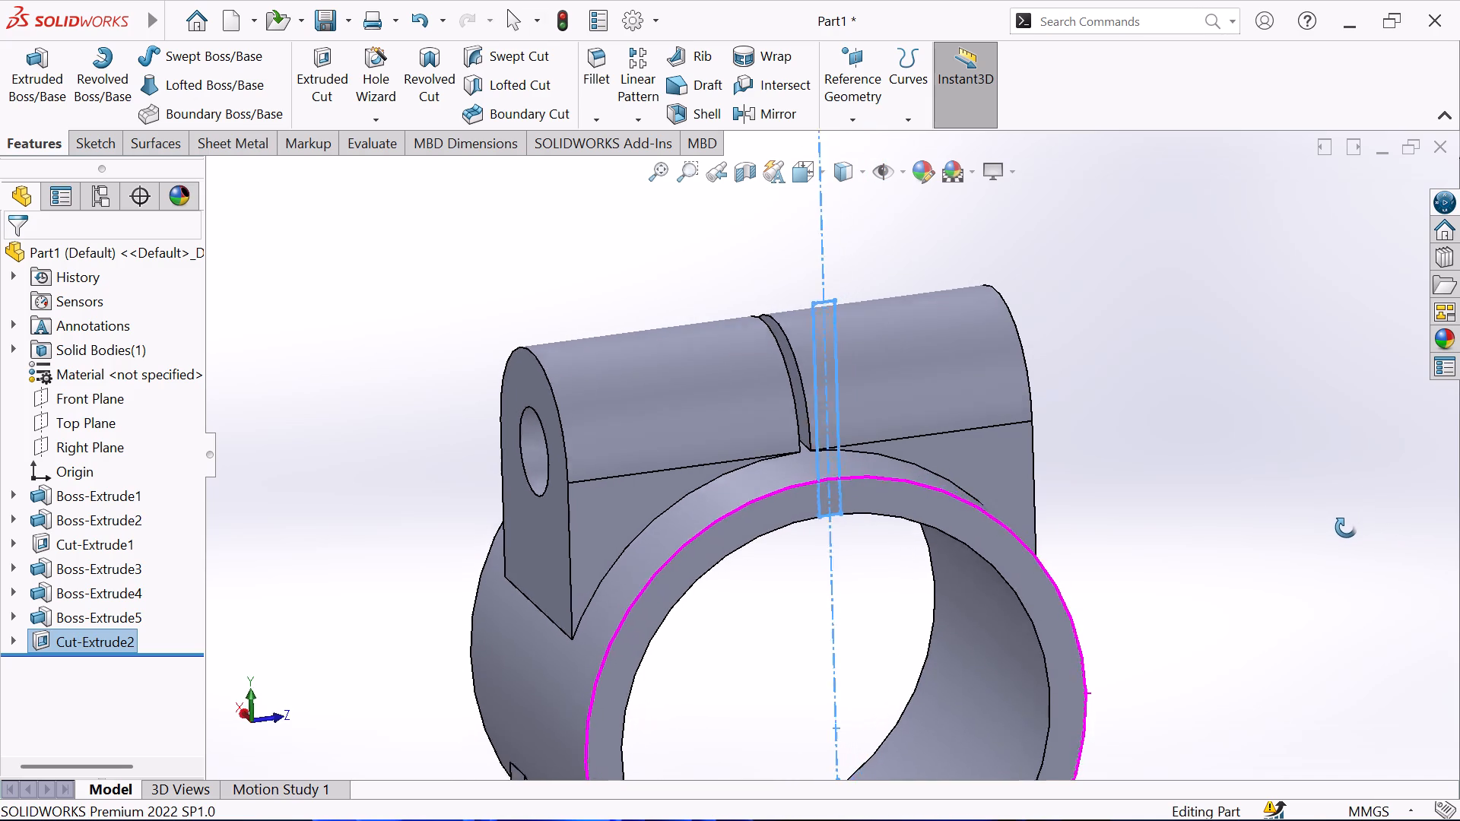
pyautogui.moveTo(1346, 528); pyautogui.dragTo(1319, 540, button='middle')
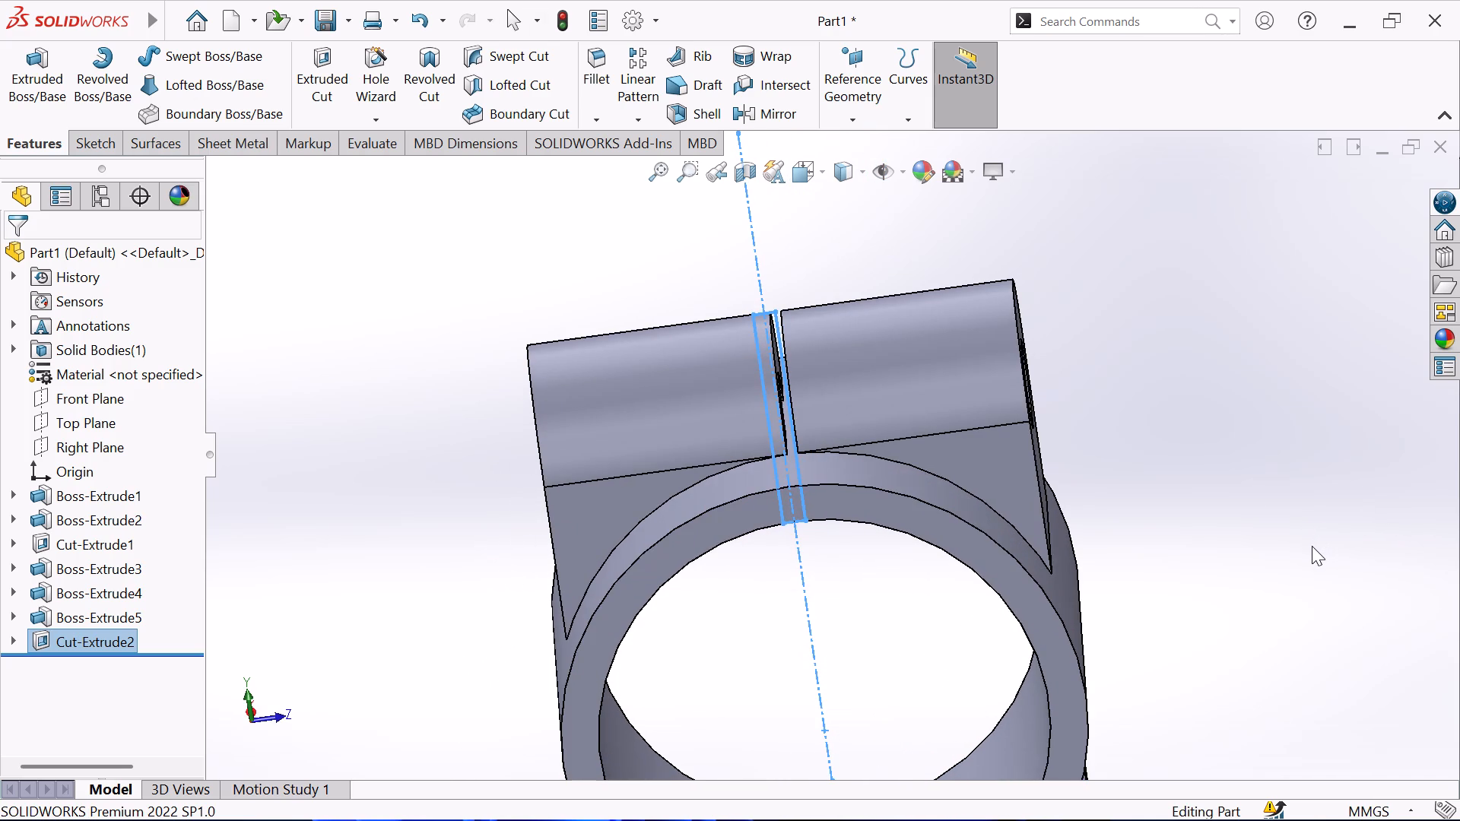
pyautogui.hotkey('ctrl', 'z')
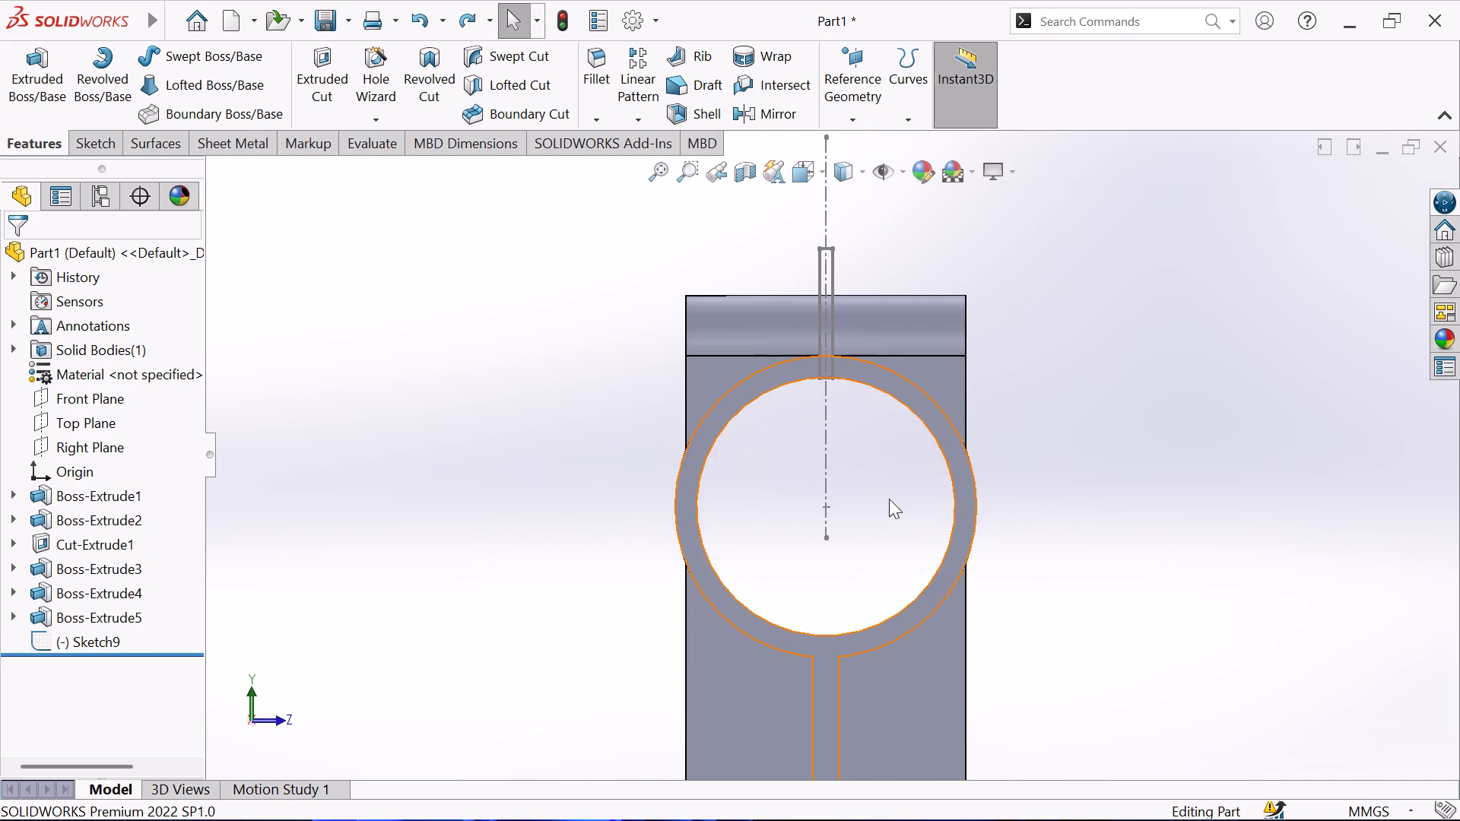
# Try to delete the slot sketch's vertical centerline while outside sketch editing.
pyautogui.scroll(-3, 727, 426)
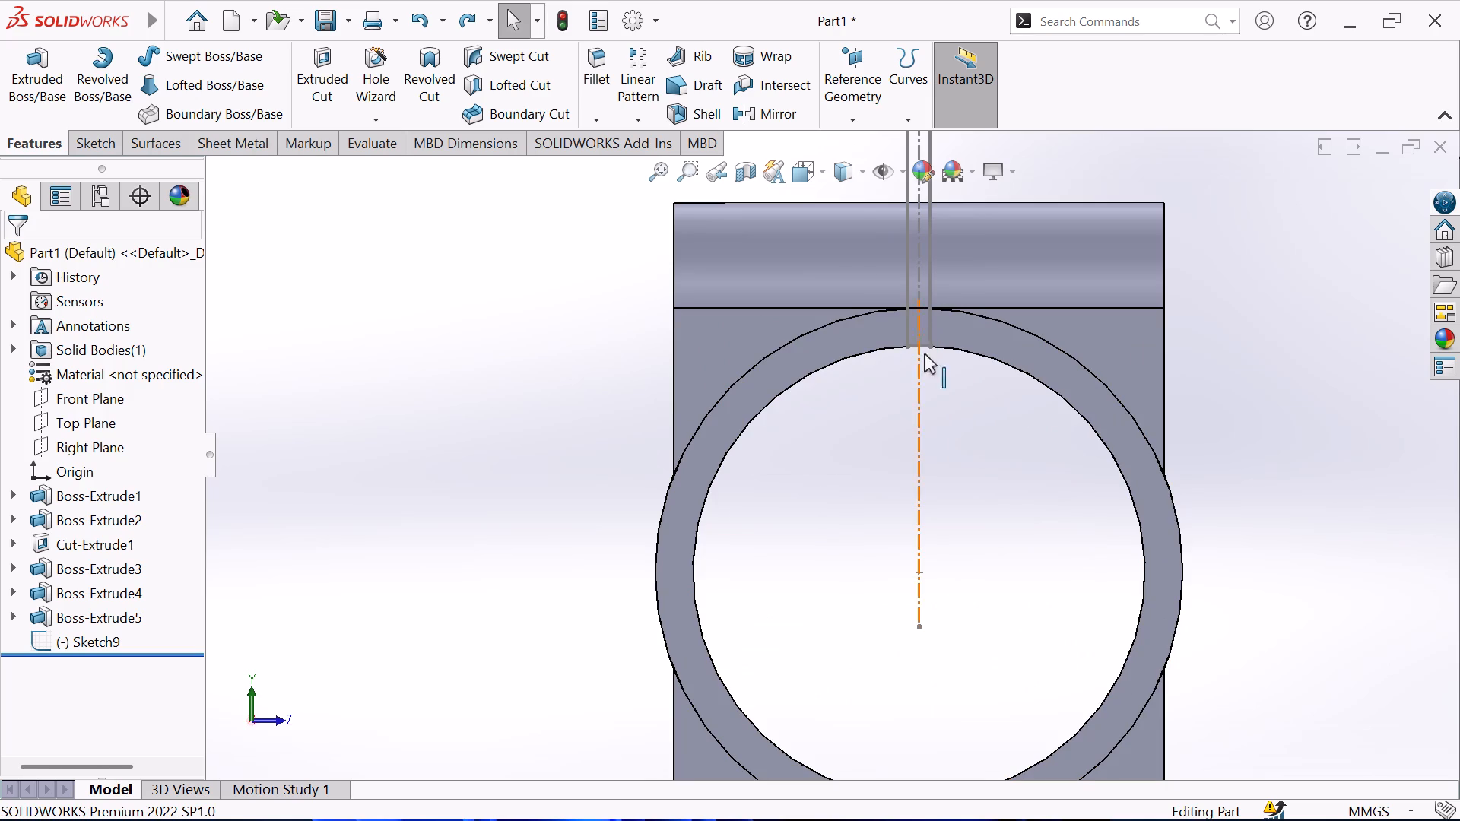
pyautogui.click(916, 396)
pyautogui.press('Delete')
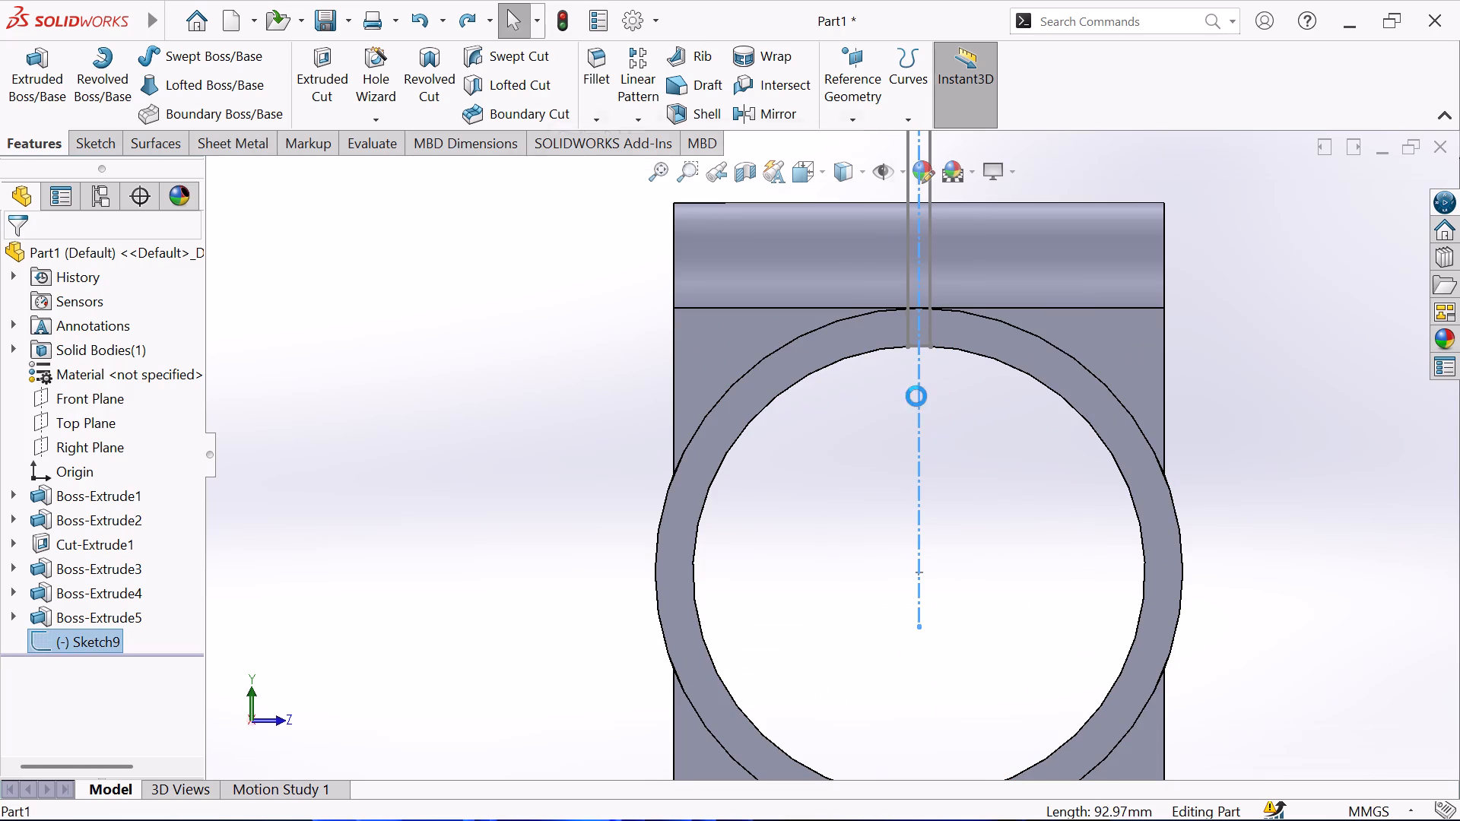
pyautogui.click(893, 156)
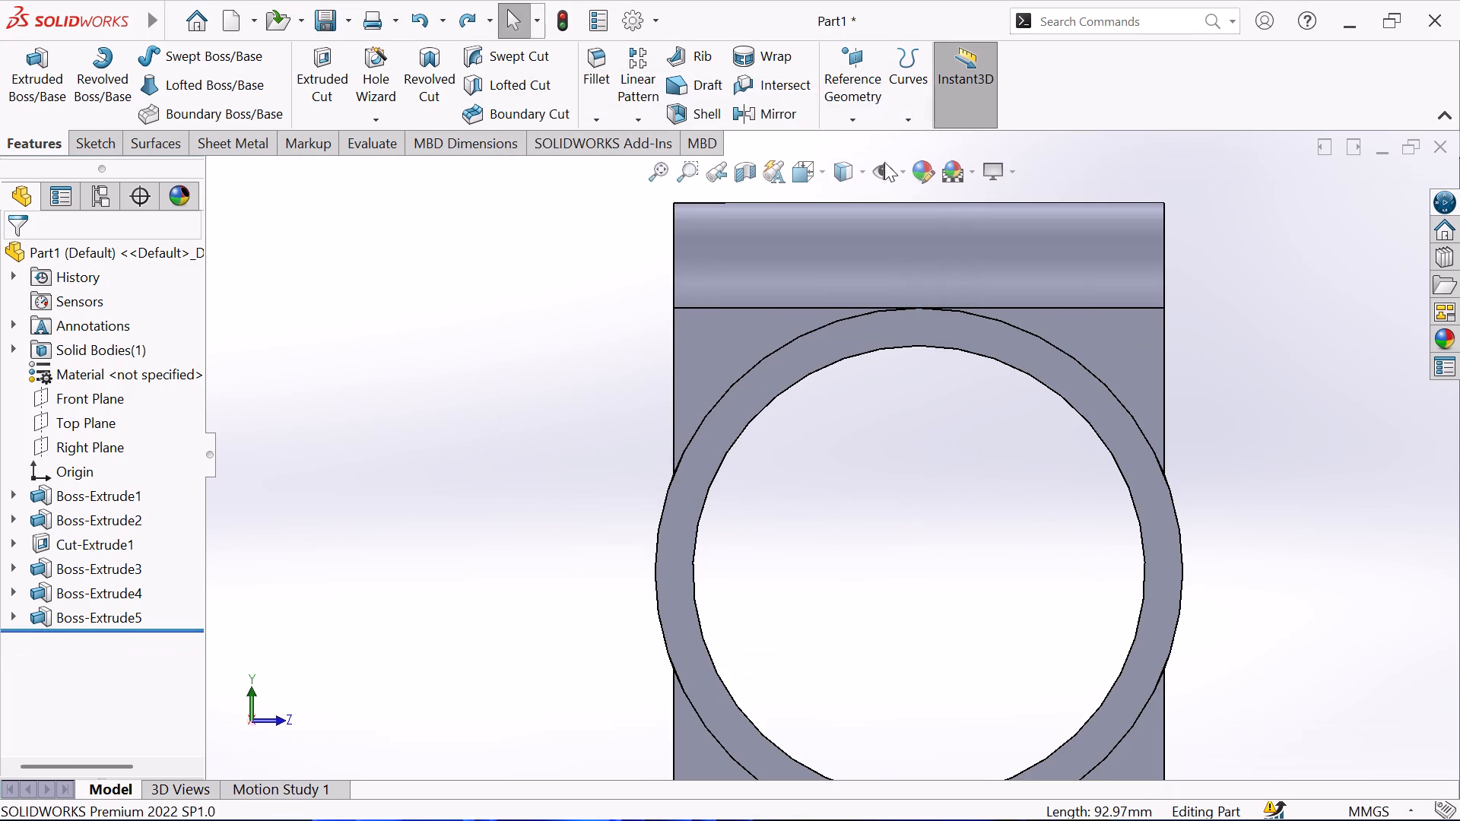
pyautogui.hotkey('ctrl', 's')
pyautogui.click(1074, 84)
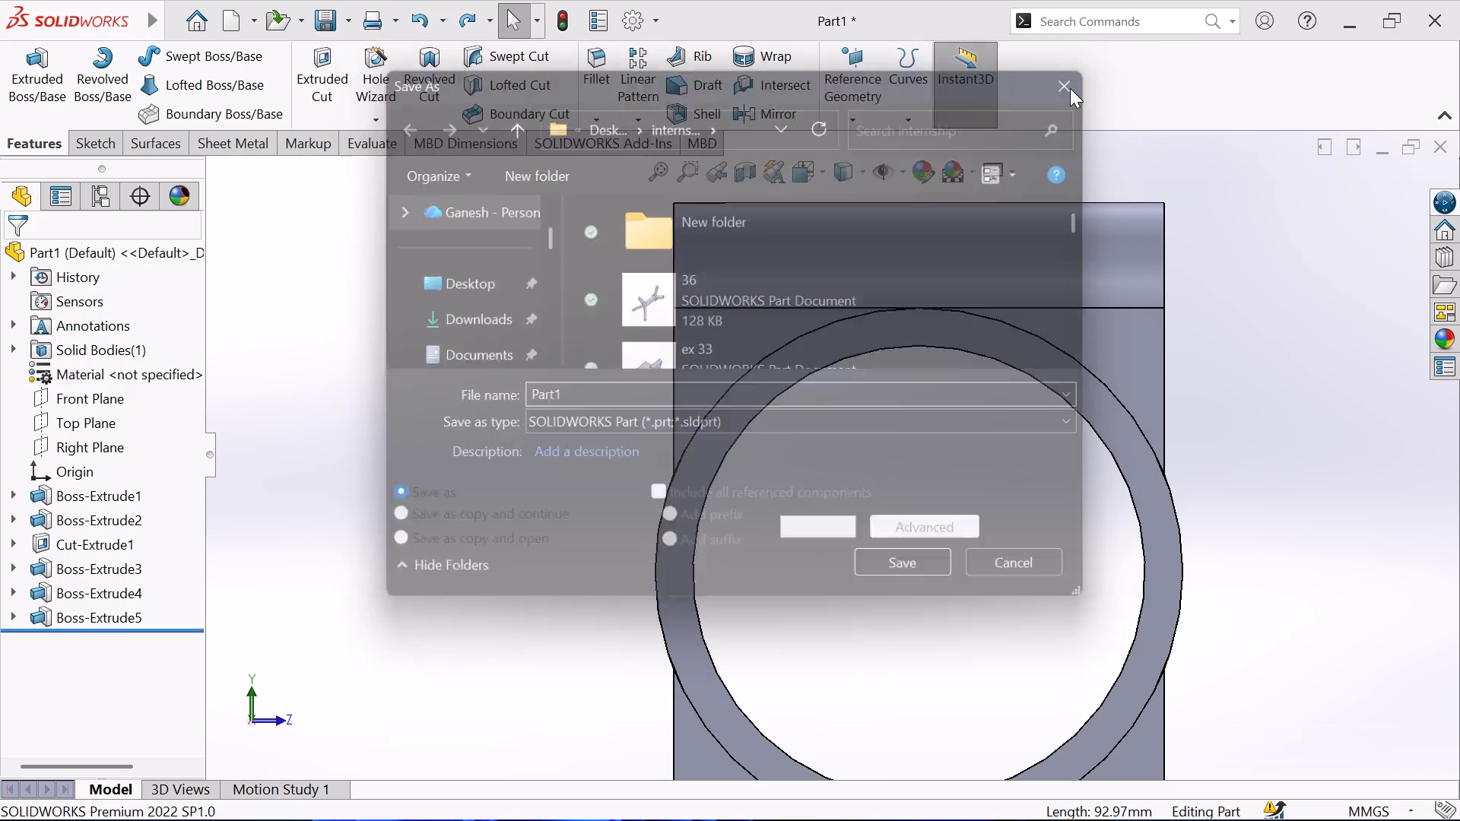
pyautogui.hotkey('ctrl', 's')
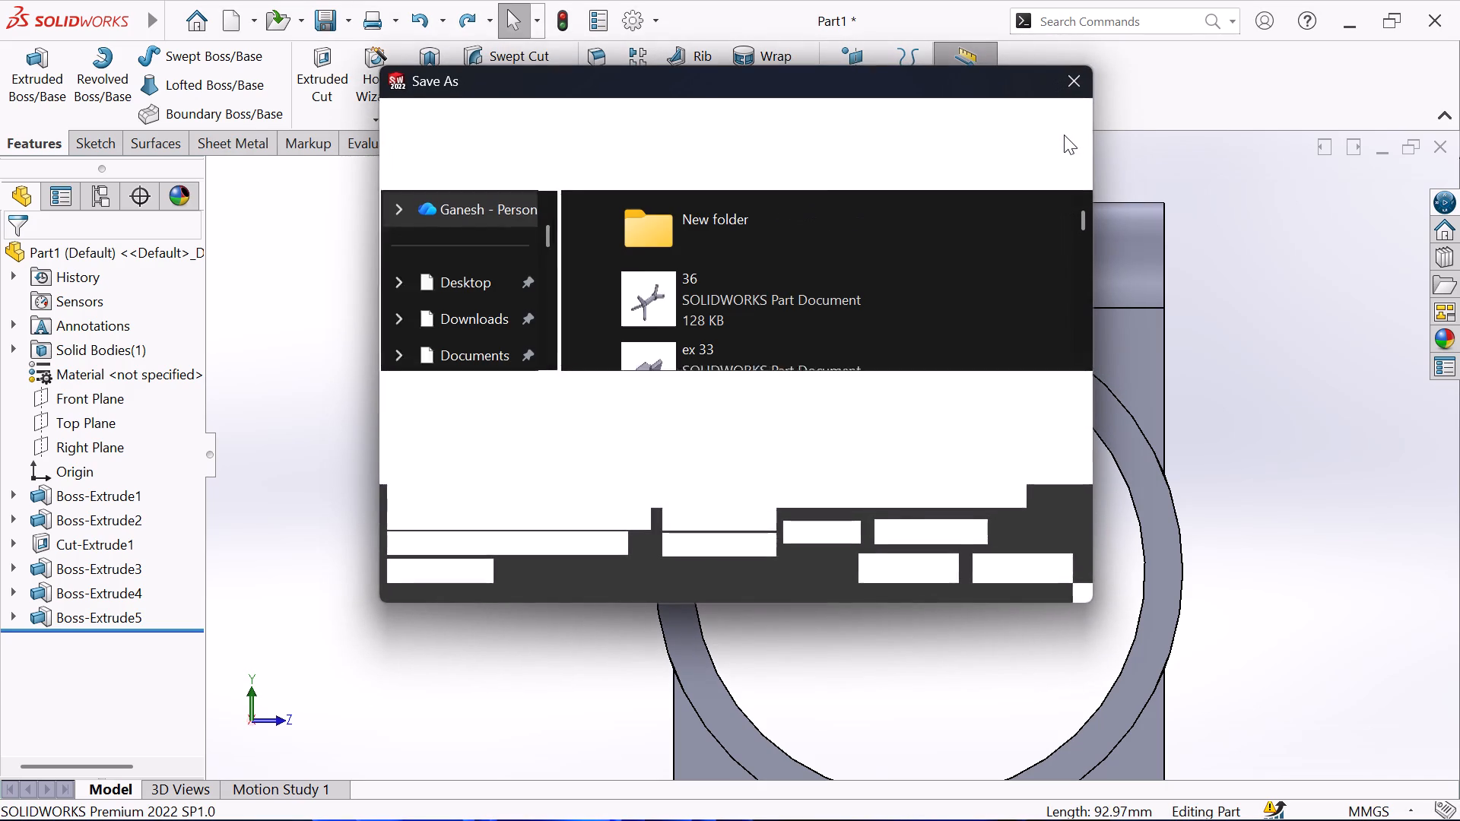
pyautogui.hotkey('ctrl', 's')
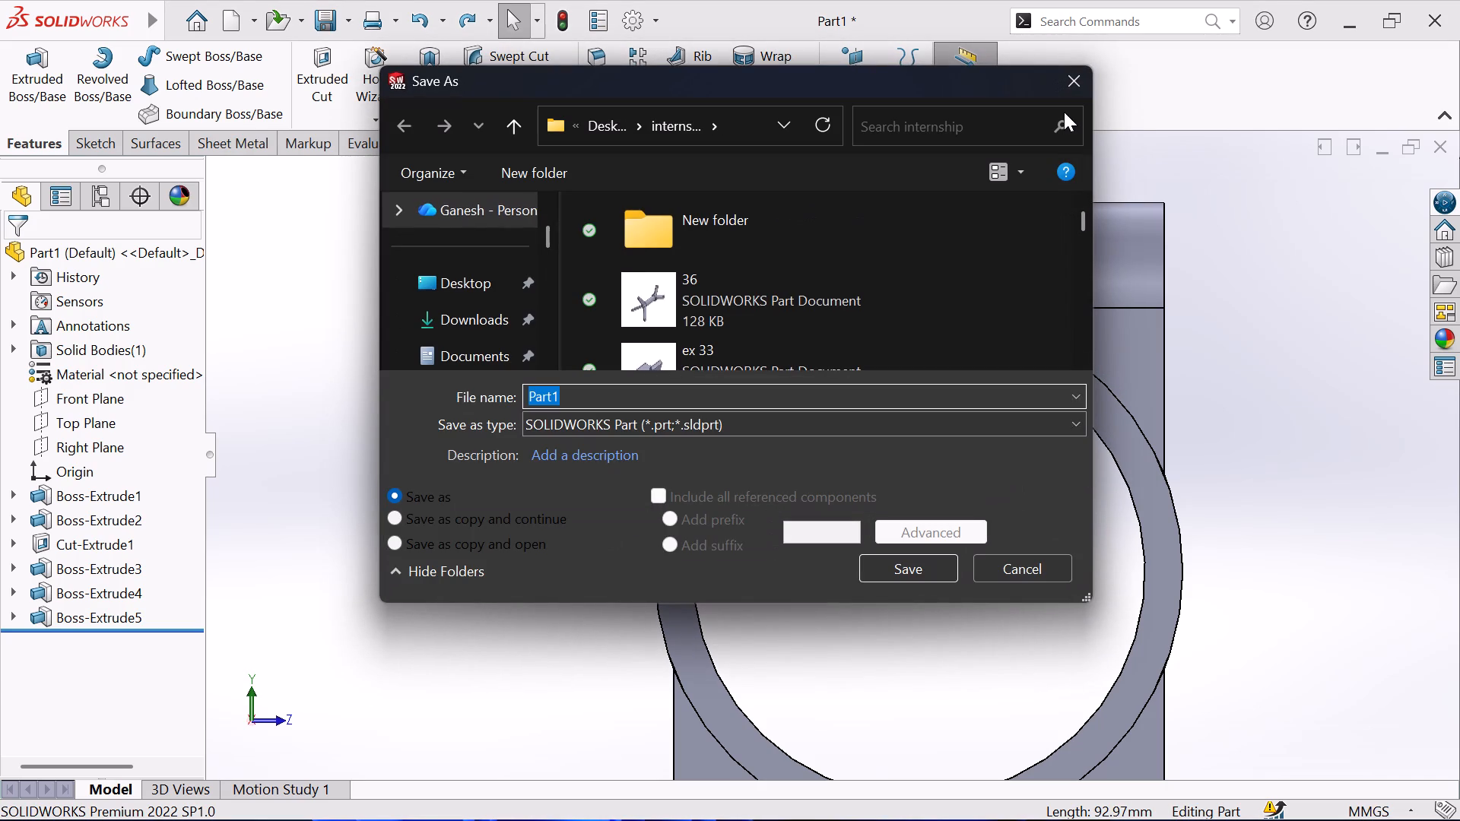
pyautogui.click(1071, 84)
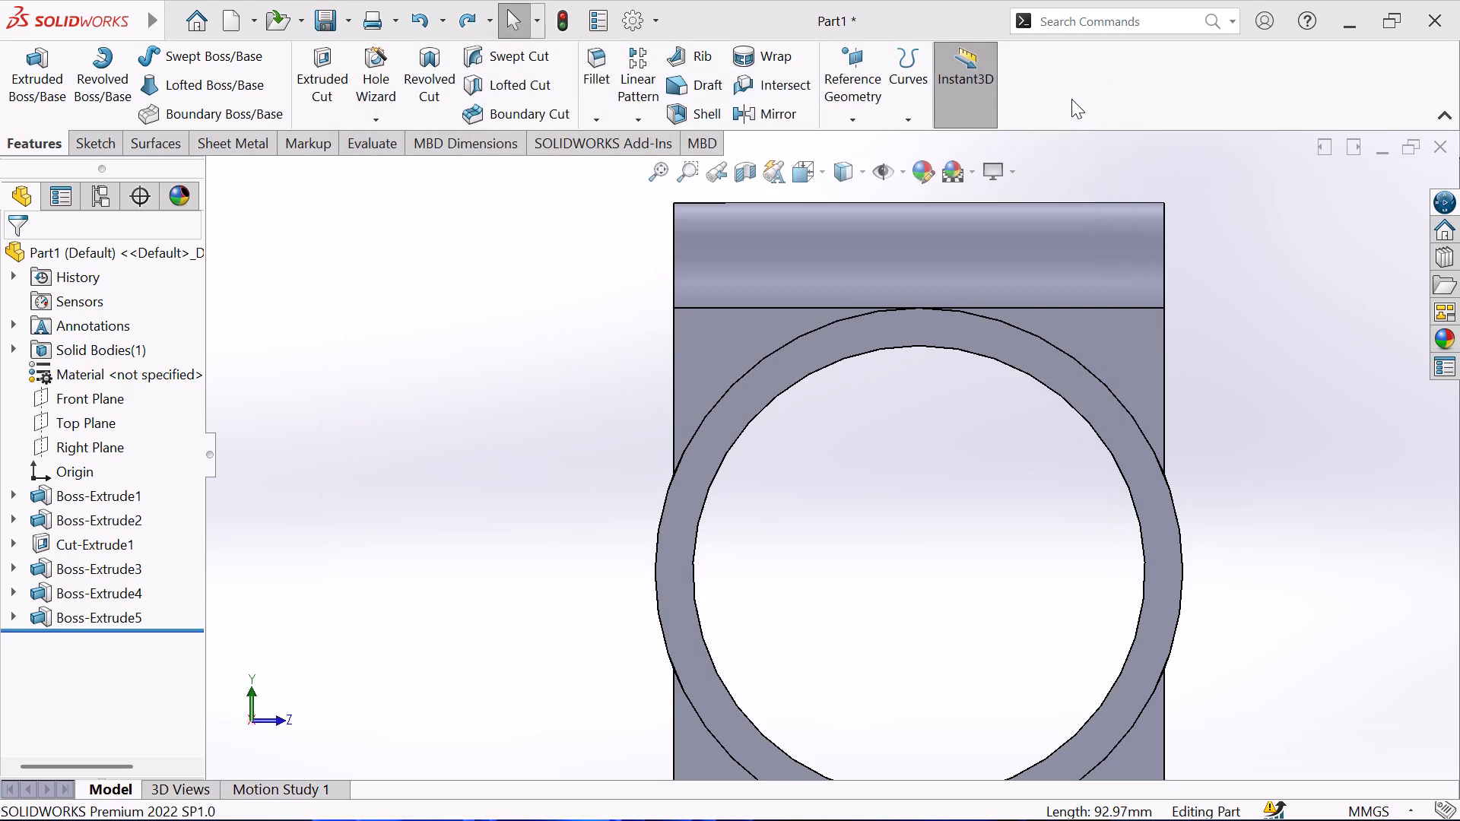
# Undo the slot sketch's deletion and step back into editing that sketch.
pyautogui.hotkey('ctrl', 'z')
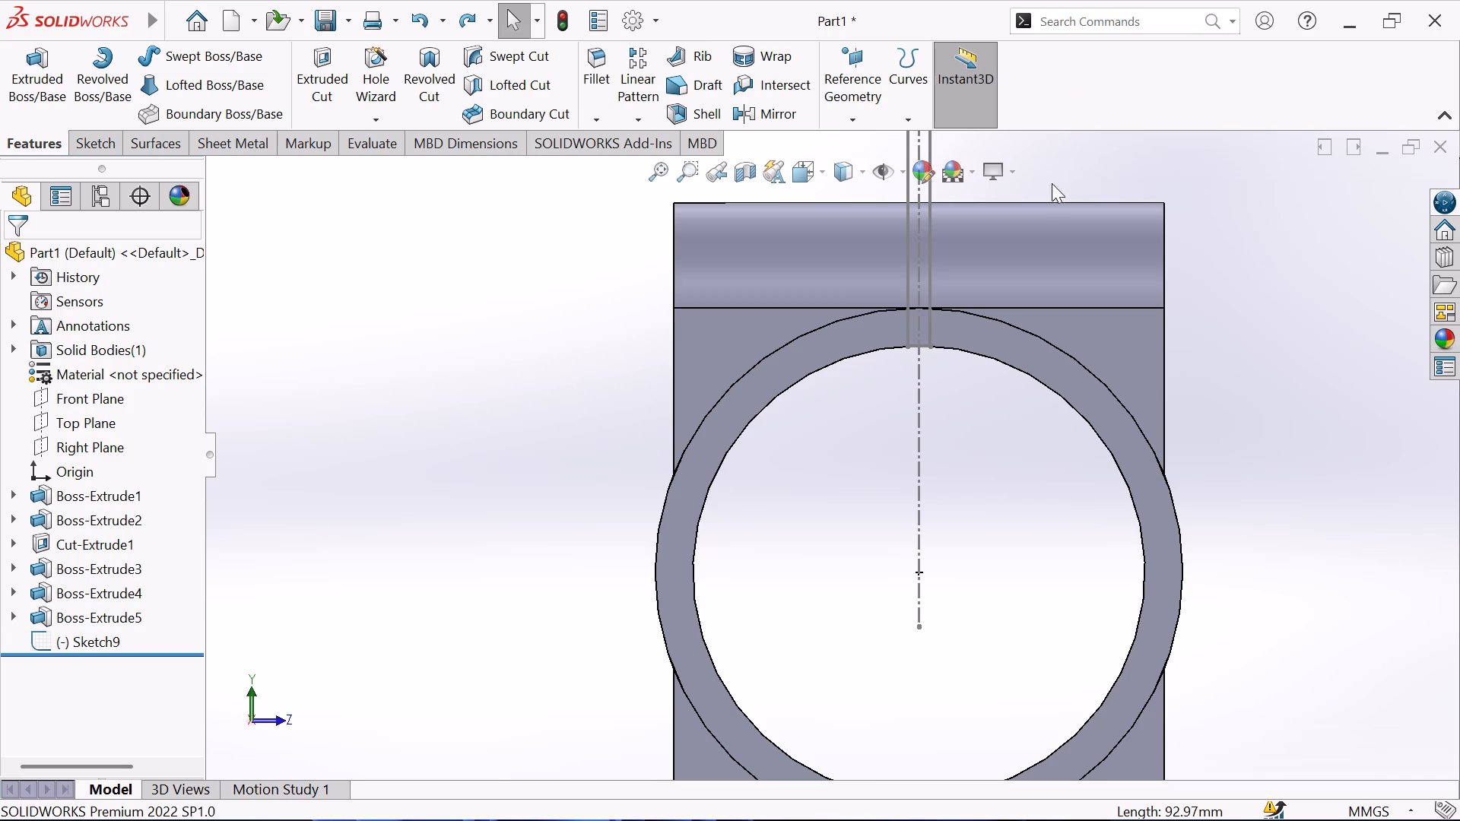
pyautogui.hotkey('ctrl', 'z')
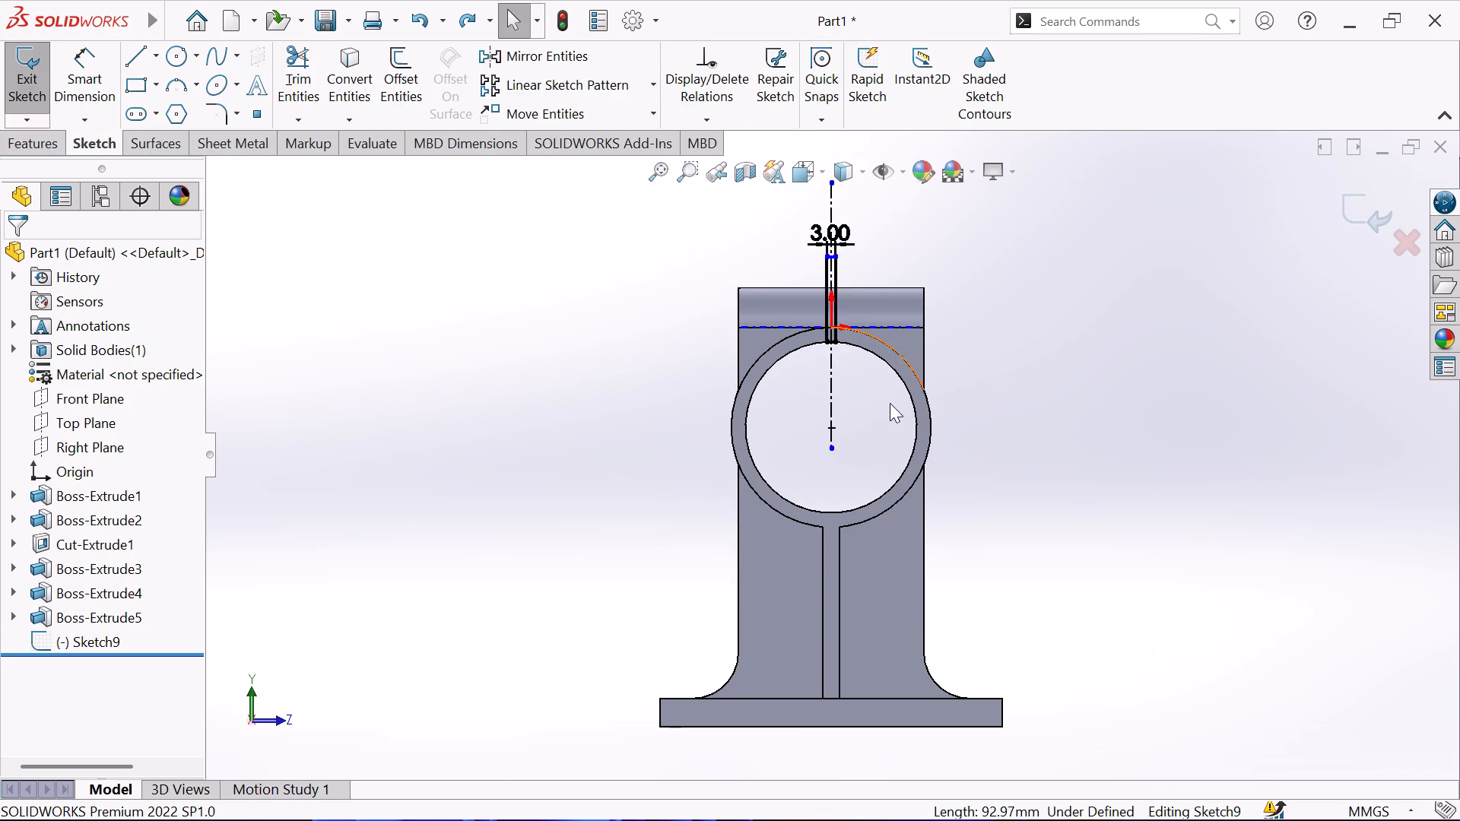
# Delete the vertical centerline from the slot sketch.
pyautogui.scroll(-3, 817, 414)
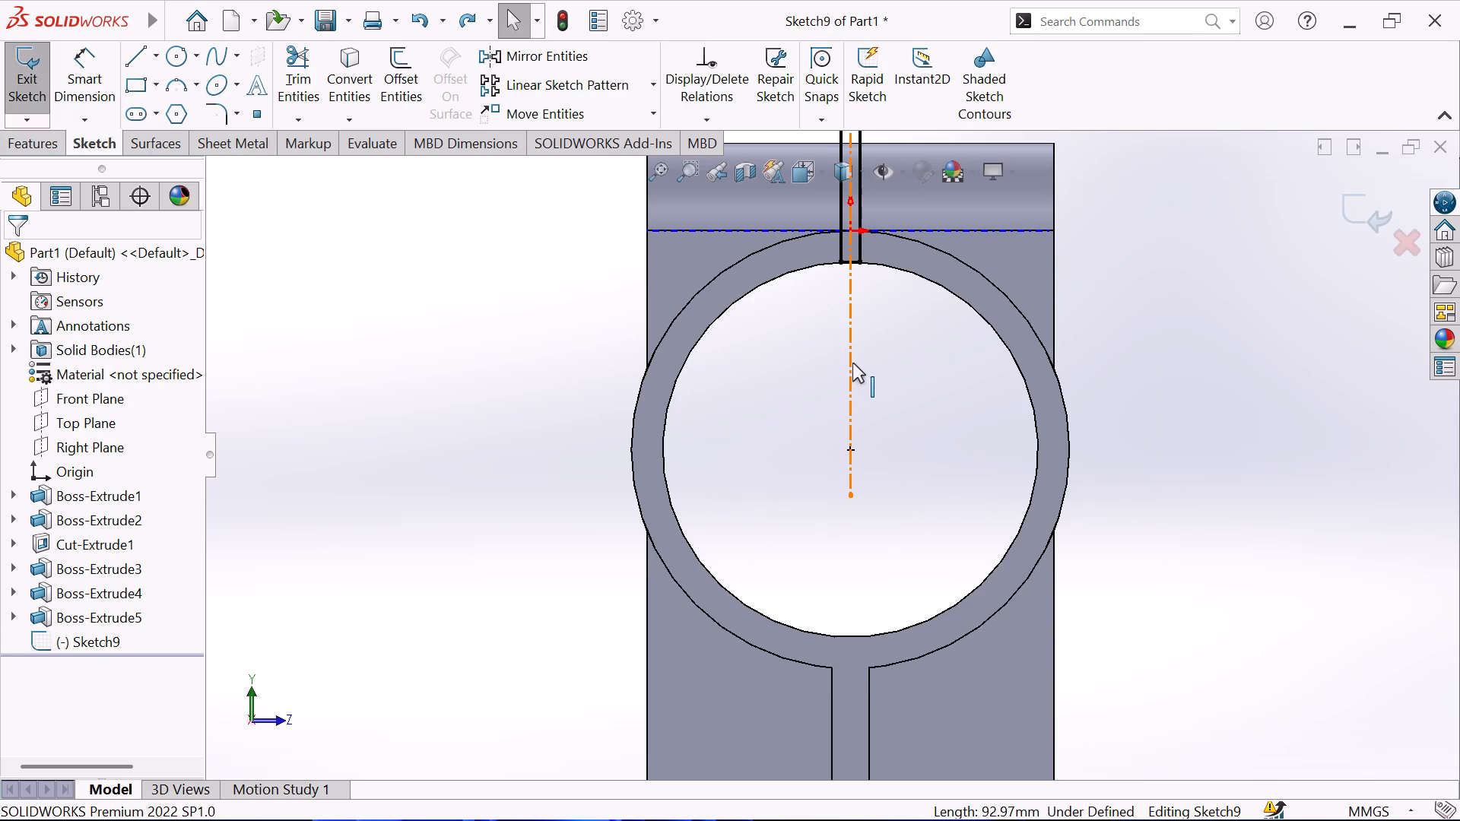
pyautogui.click(852, 363)
pyautogui.press('Delete')
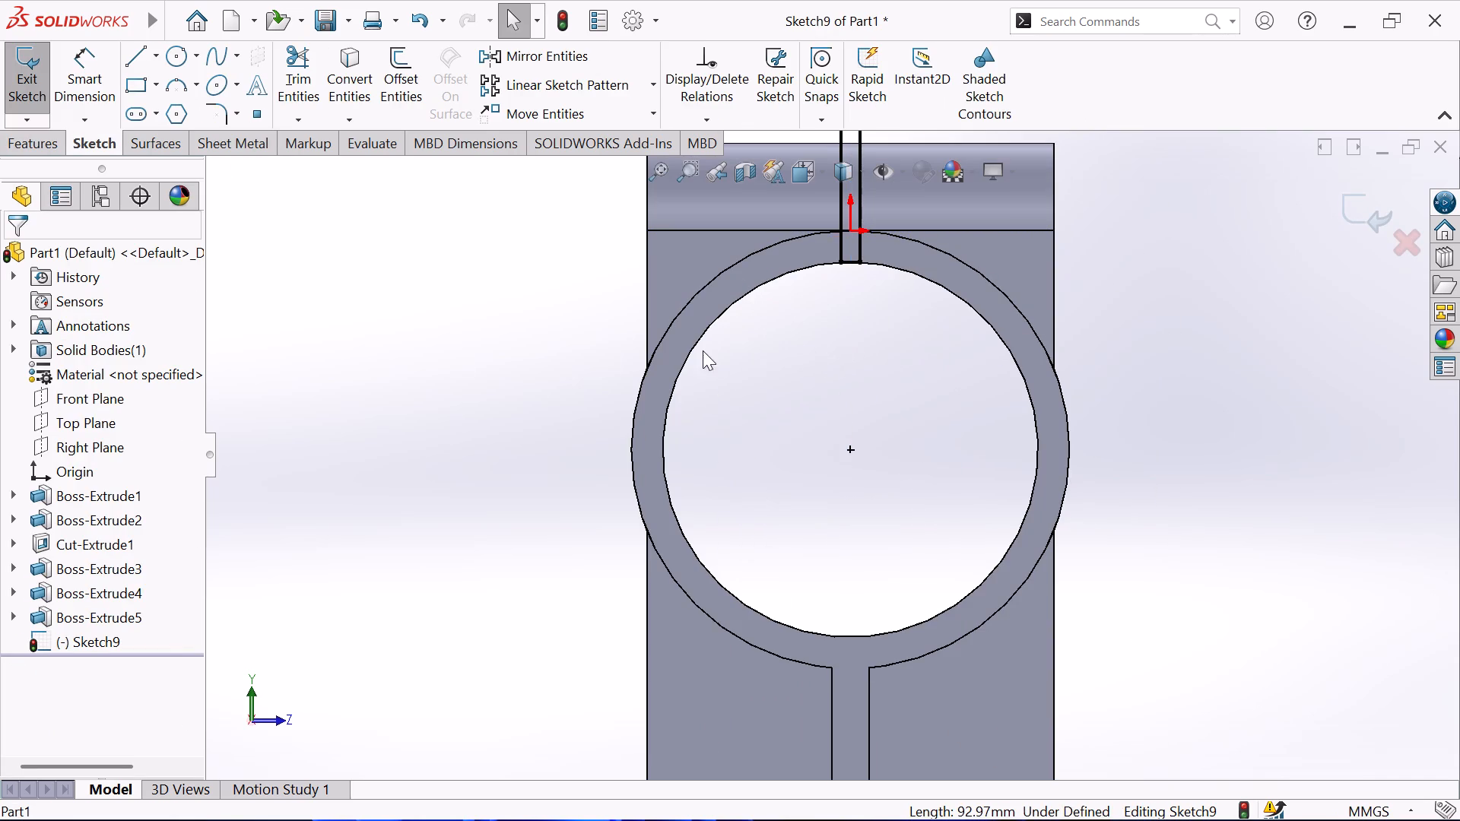
# Cut both regions of the 3 mm slot profile through the ring and round-topped block, Blind to 76 mm.
pyautogui.click(30, 143)
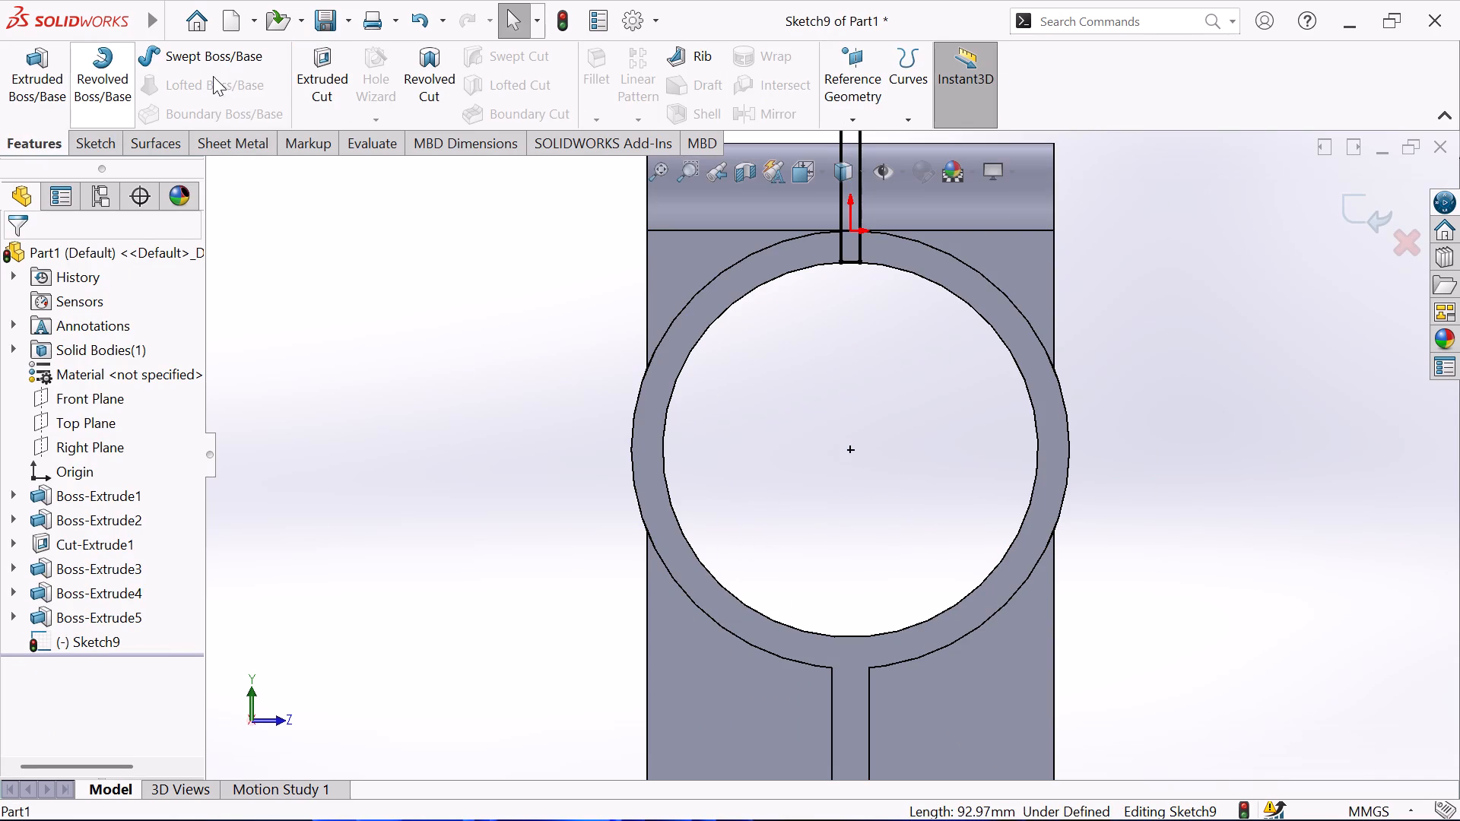
pyautogui.click(310, 94)
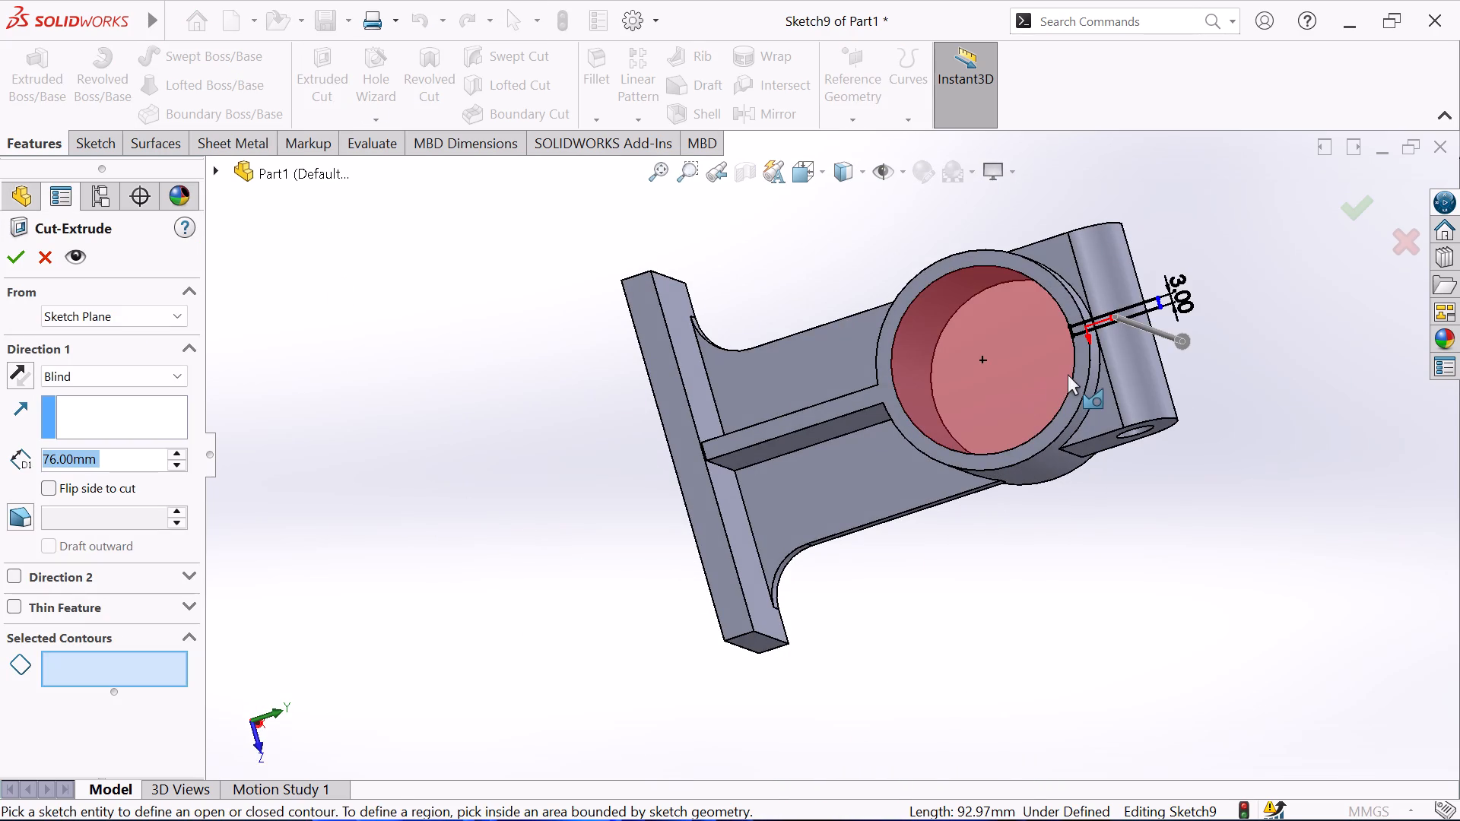
pyautogui.scroll(-4, 1068, 374)
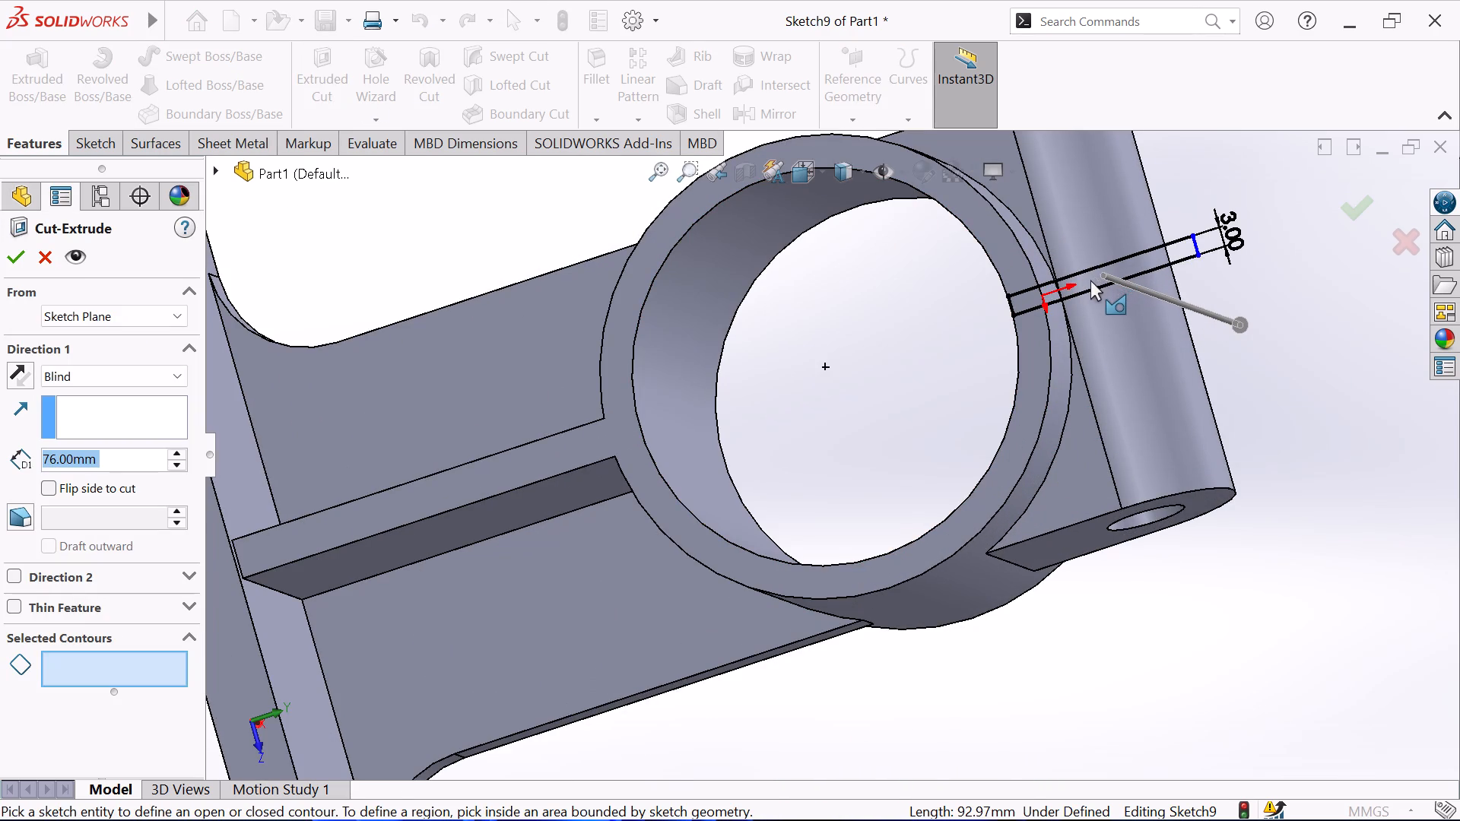
pyautogui.click(1090, 280)
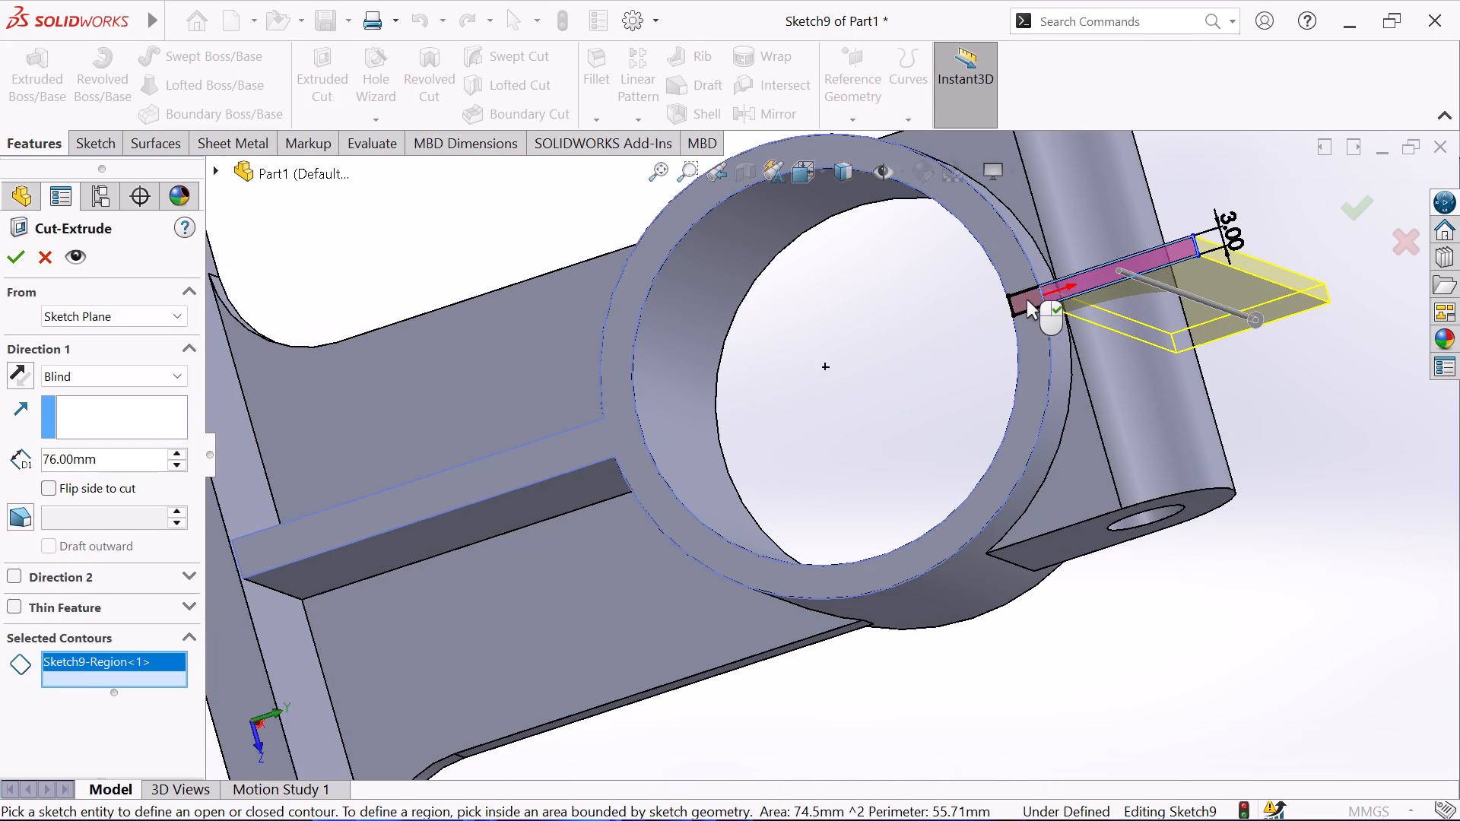
pyautogui.click(1027, 300)
pyautogui.moveTo(1290, 337); pyautogui.dragTo(1290, 336, button='middle')
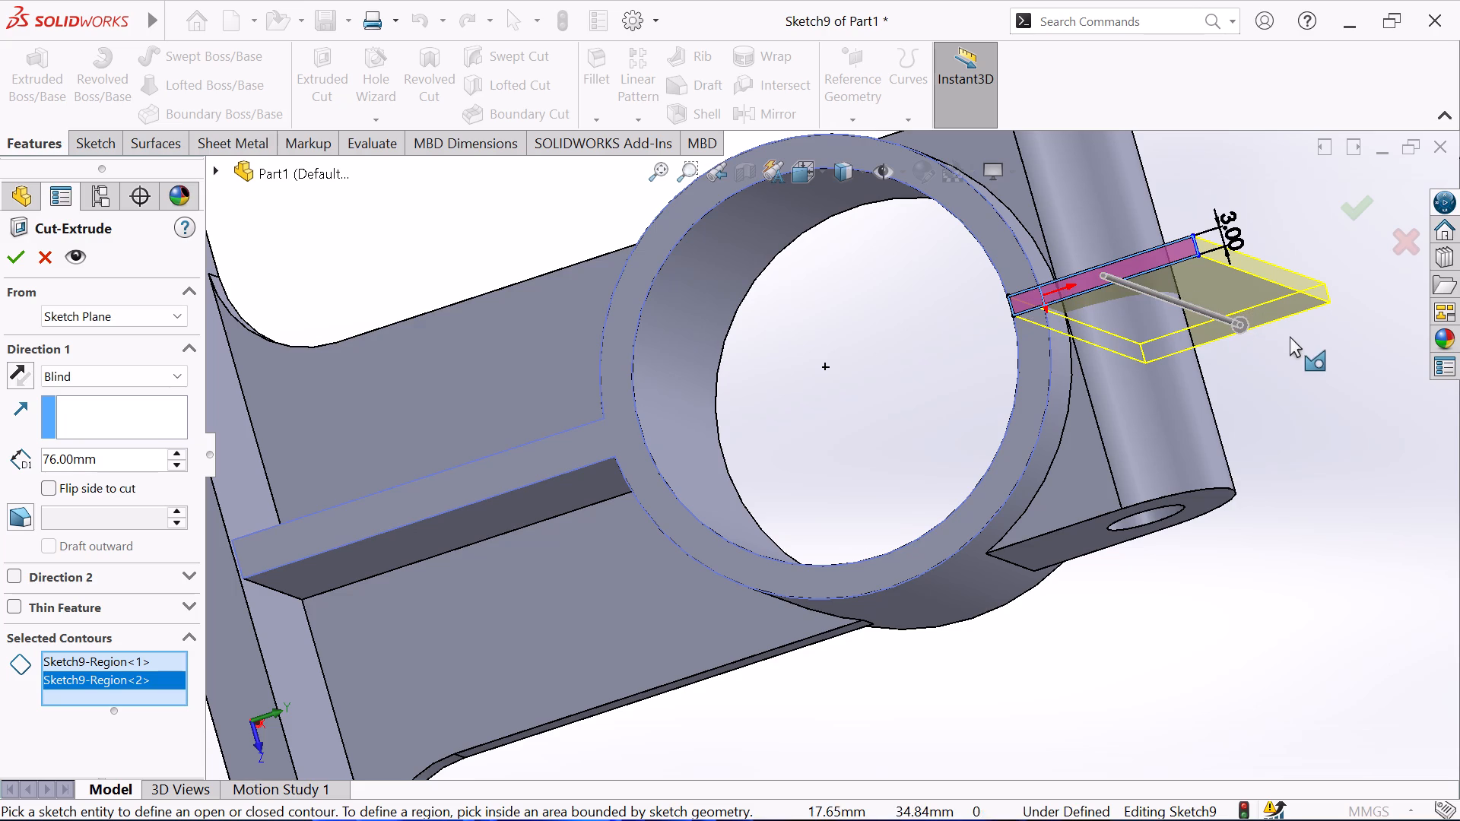
pyautogui.moveTo(1290, 336); pyautogui.dragTo(1200, 271, button='middle')
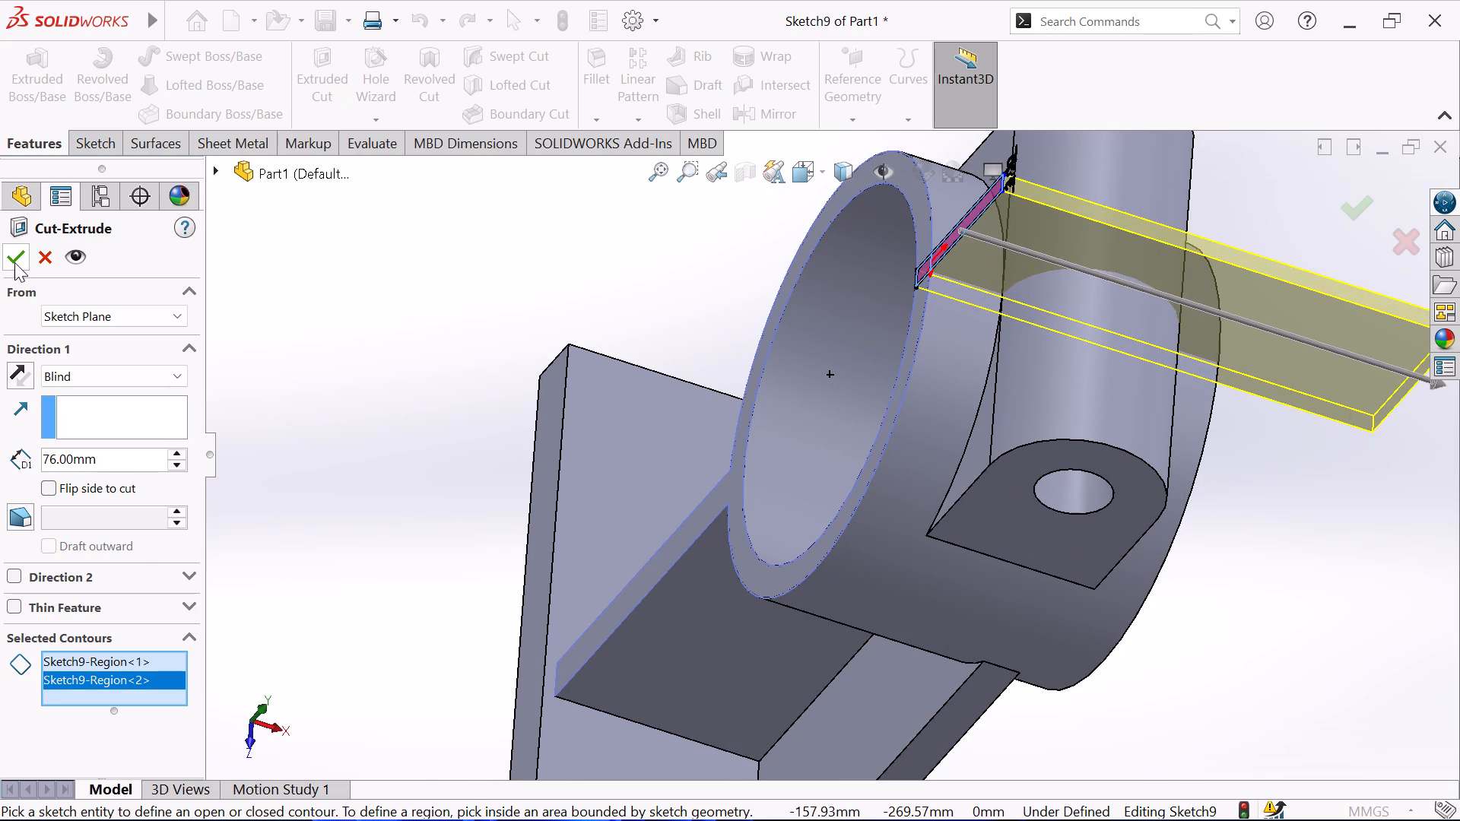
pyautogui.click(9, 255)
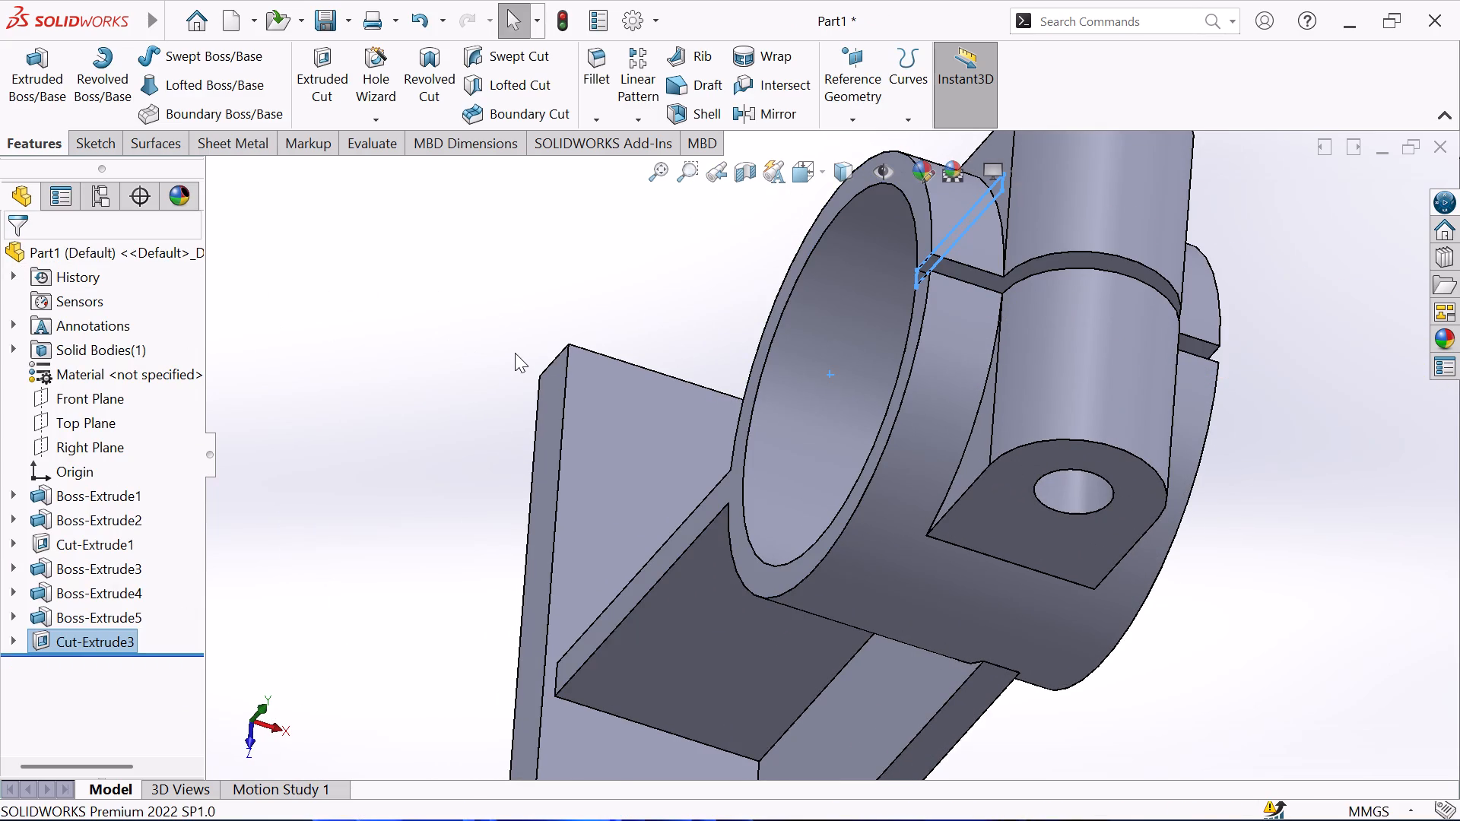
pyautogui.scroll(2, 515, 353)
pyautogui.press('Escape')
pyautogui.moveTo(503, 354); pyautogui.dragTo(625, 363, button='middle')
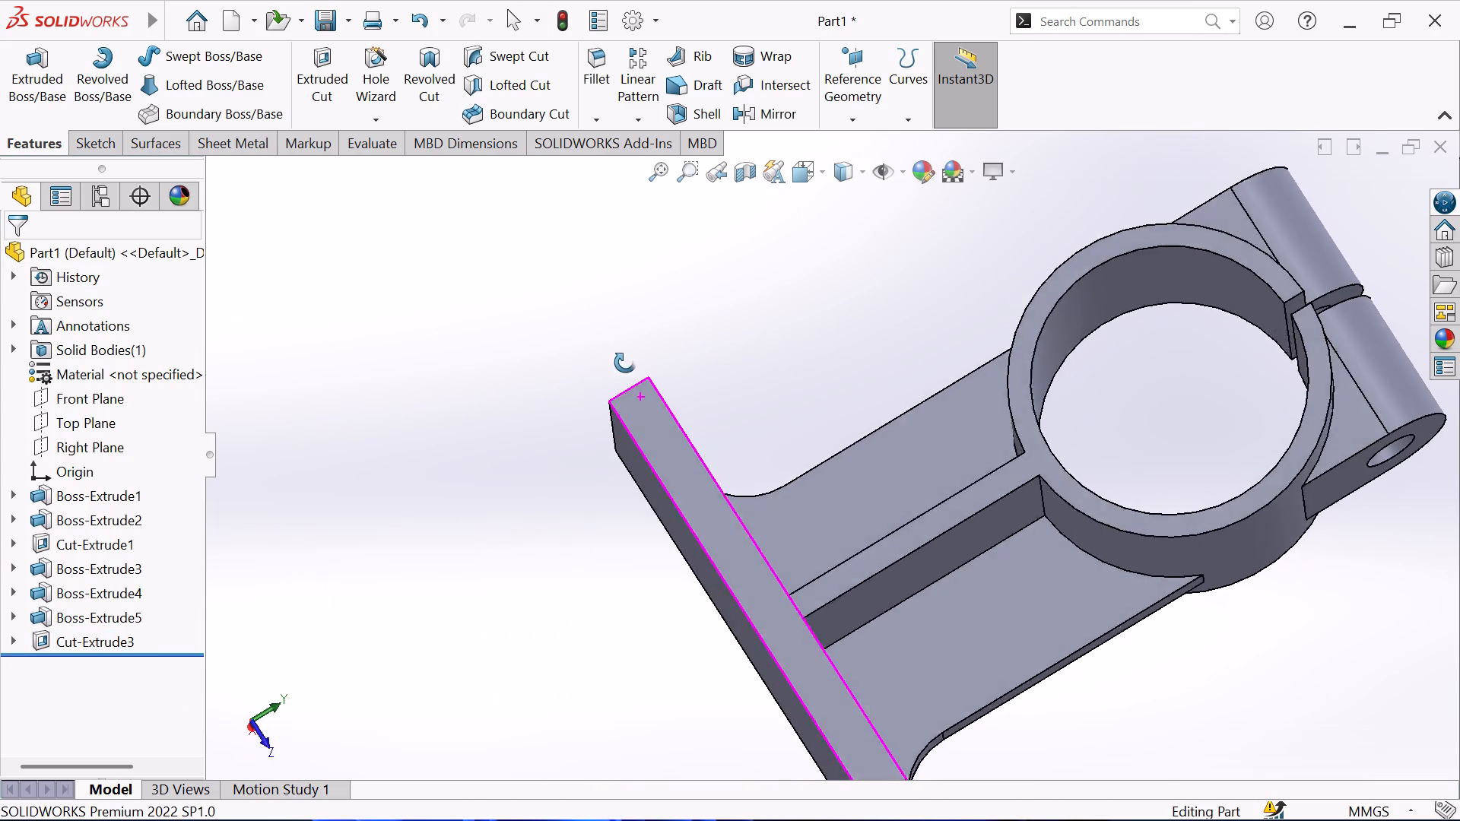
# Examine the slotted ring, round-topped block, leg, rib and base from several sides.
pyautogui.moveTo(625, 363); pyautogui.dragTo(668, 470, button='middle')
pyautogui.scroll(2, 674, 474)
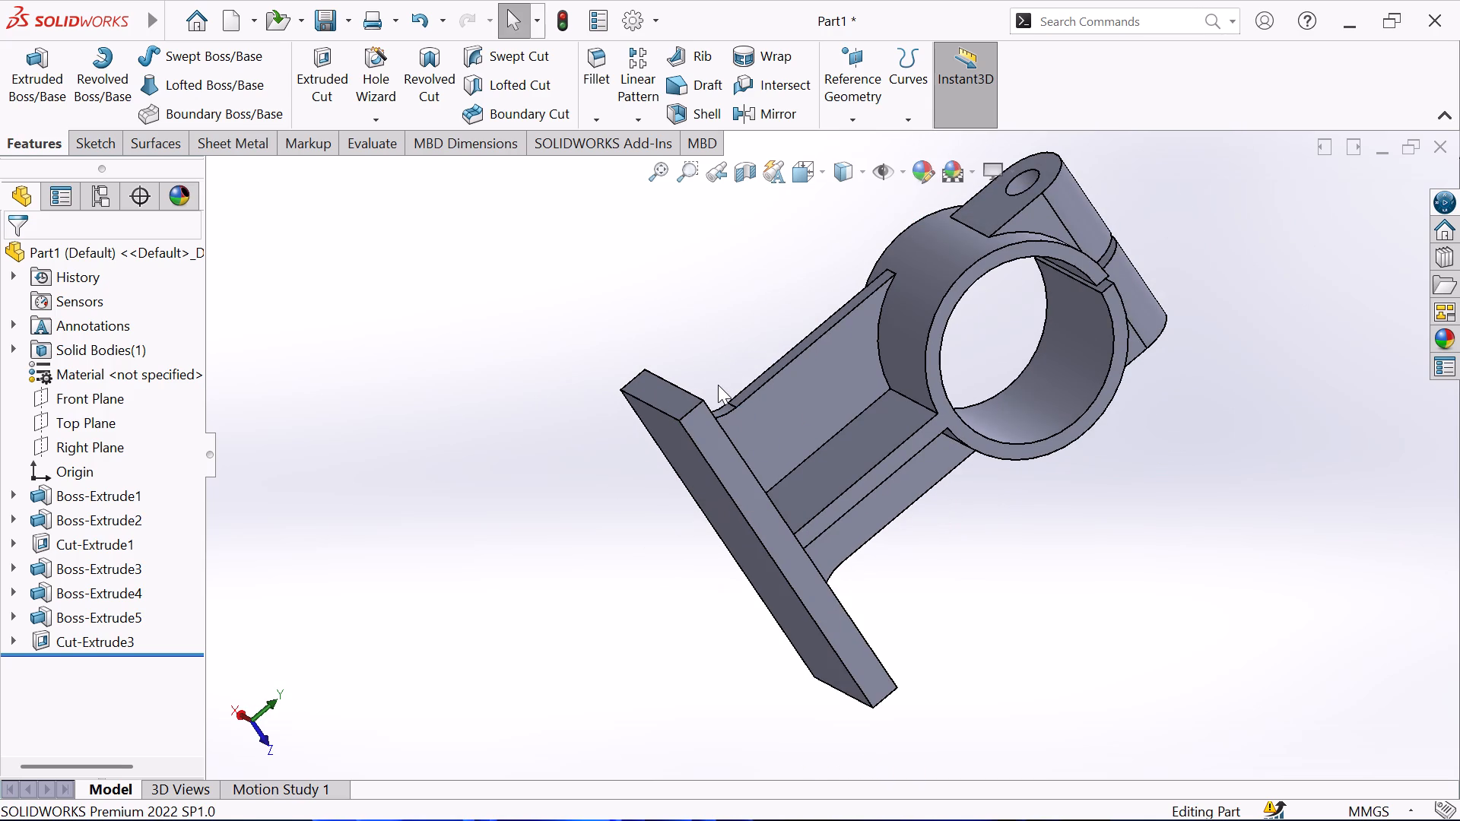
pyautogui.hotkey('ctrl', '8')
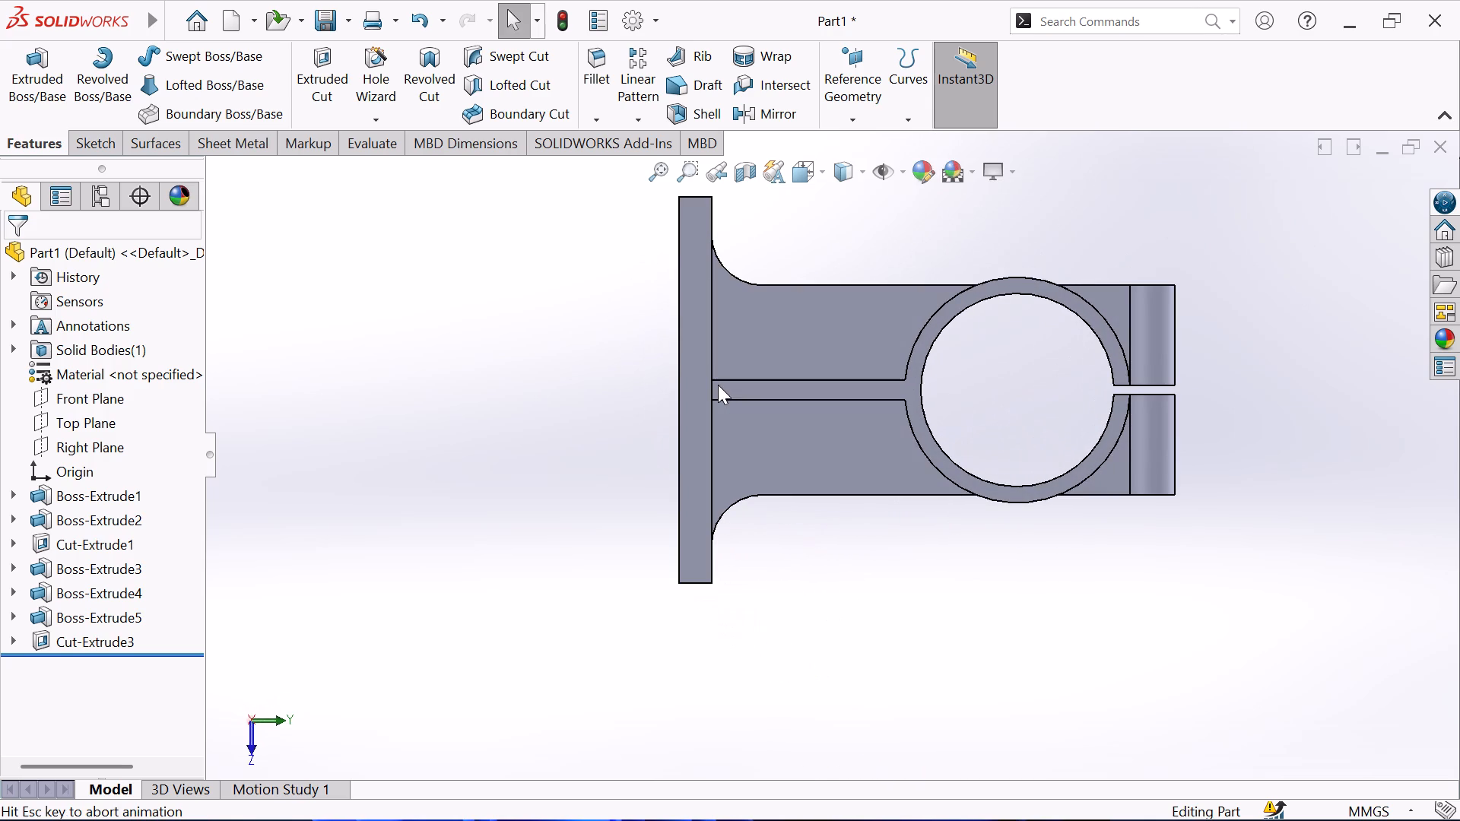
pyautogui.moveTo(556, 410); pyautogui.dragTo(671, 661, button='middle')
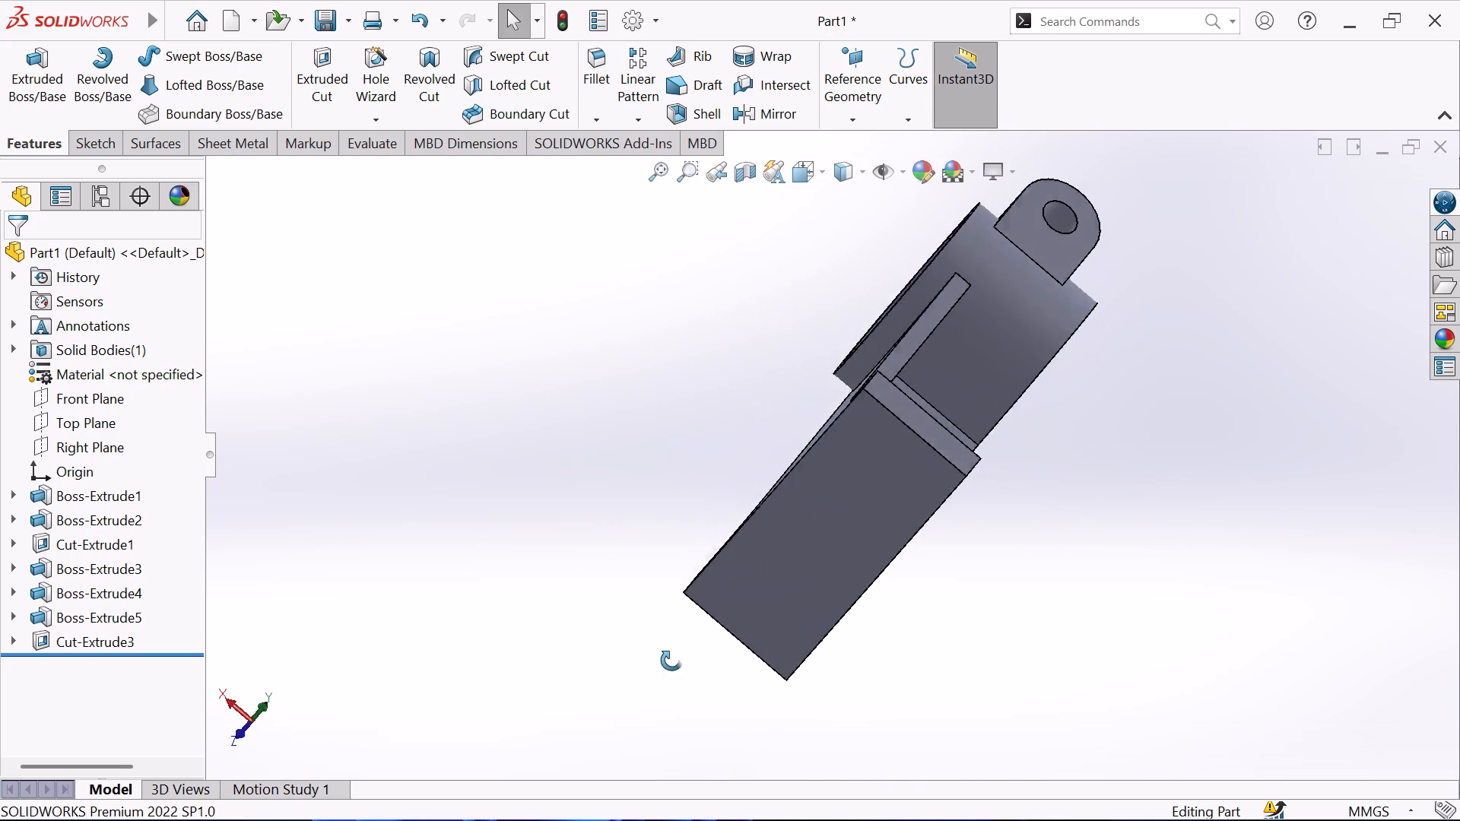
pyautogui.moveTo(671, 661); pyautogui.dragTo(688, 796, button='middle')
pyautogui.moveTo(1106, 354); pyautogui.dragTo(836, 388, button='middle')
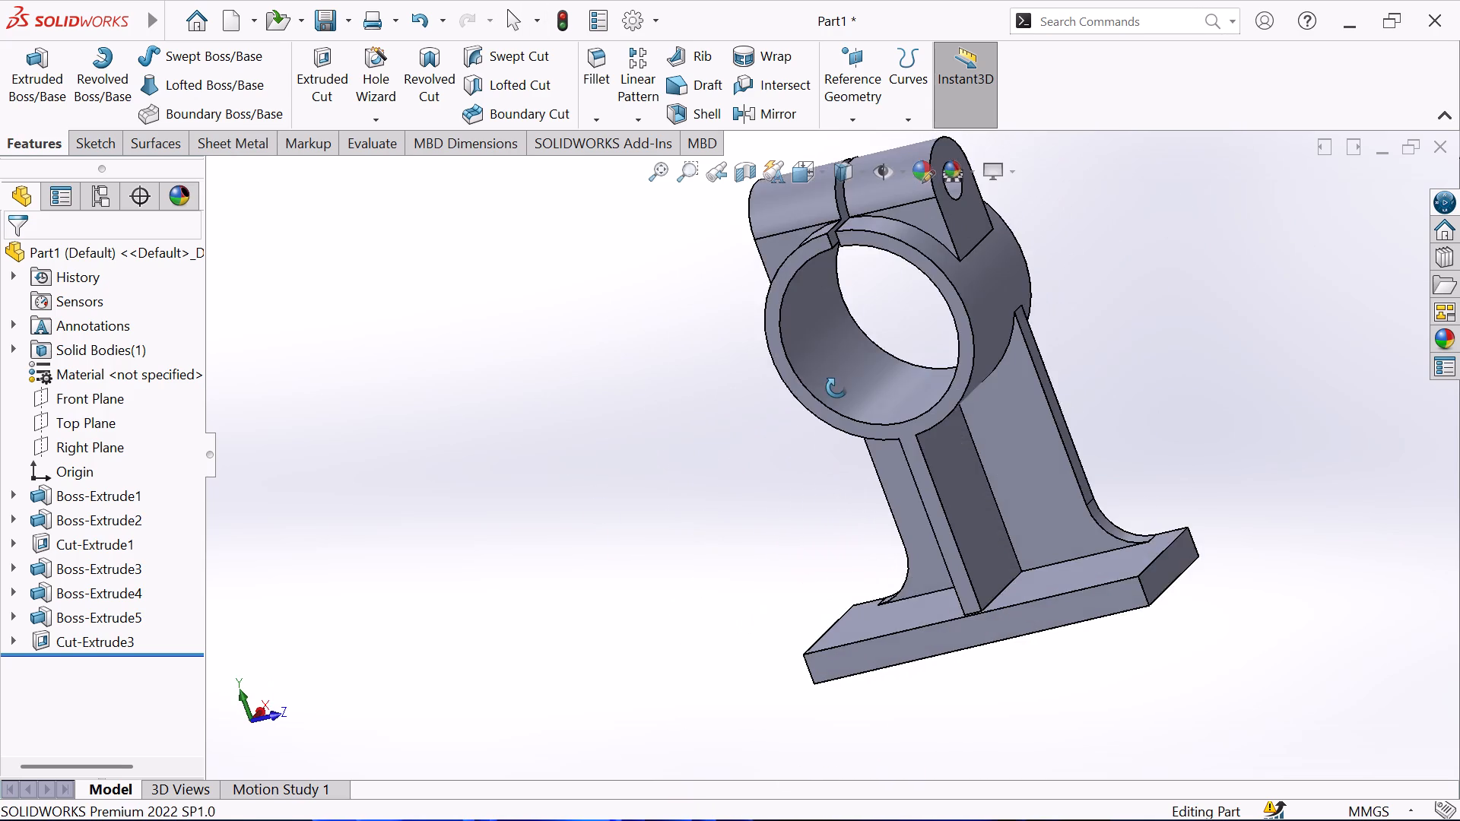
pyautogui.moveTo(836, 388); pyautogui.dragTo(849, 382, button='middle')
pyautogui.scroll(1, 842, 385)
pyautogui.hotkey('ctrl', '8')
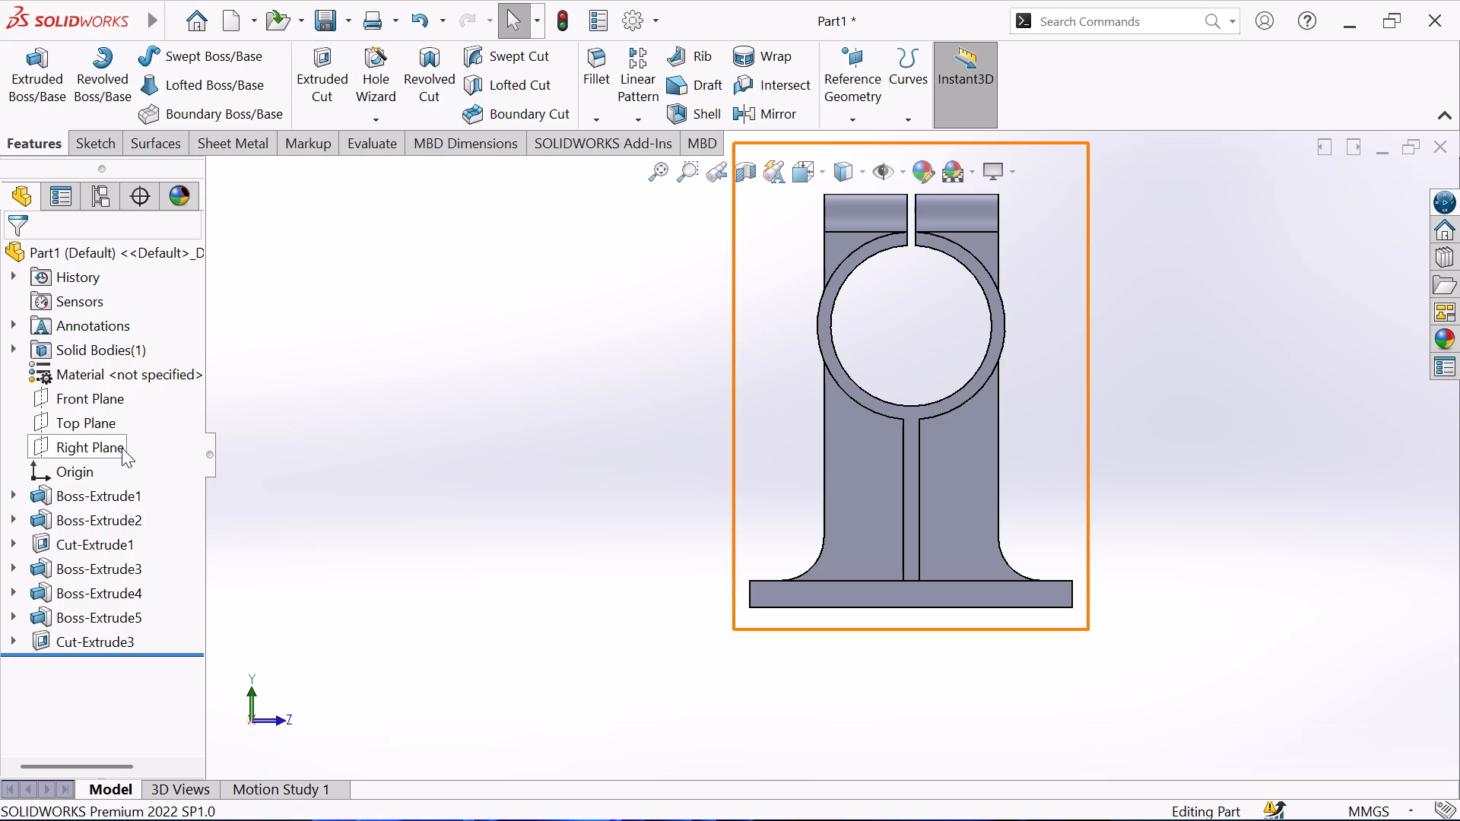
# Start a sketch on the Front Plane and convert the ring's outer end-face edge and the leg plate's nearby vertical edge into sketch lines.
pyautogui.moveTo(433, 469); pyautogui.dragTo(495, 519, button='middle')
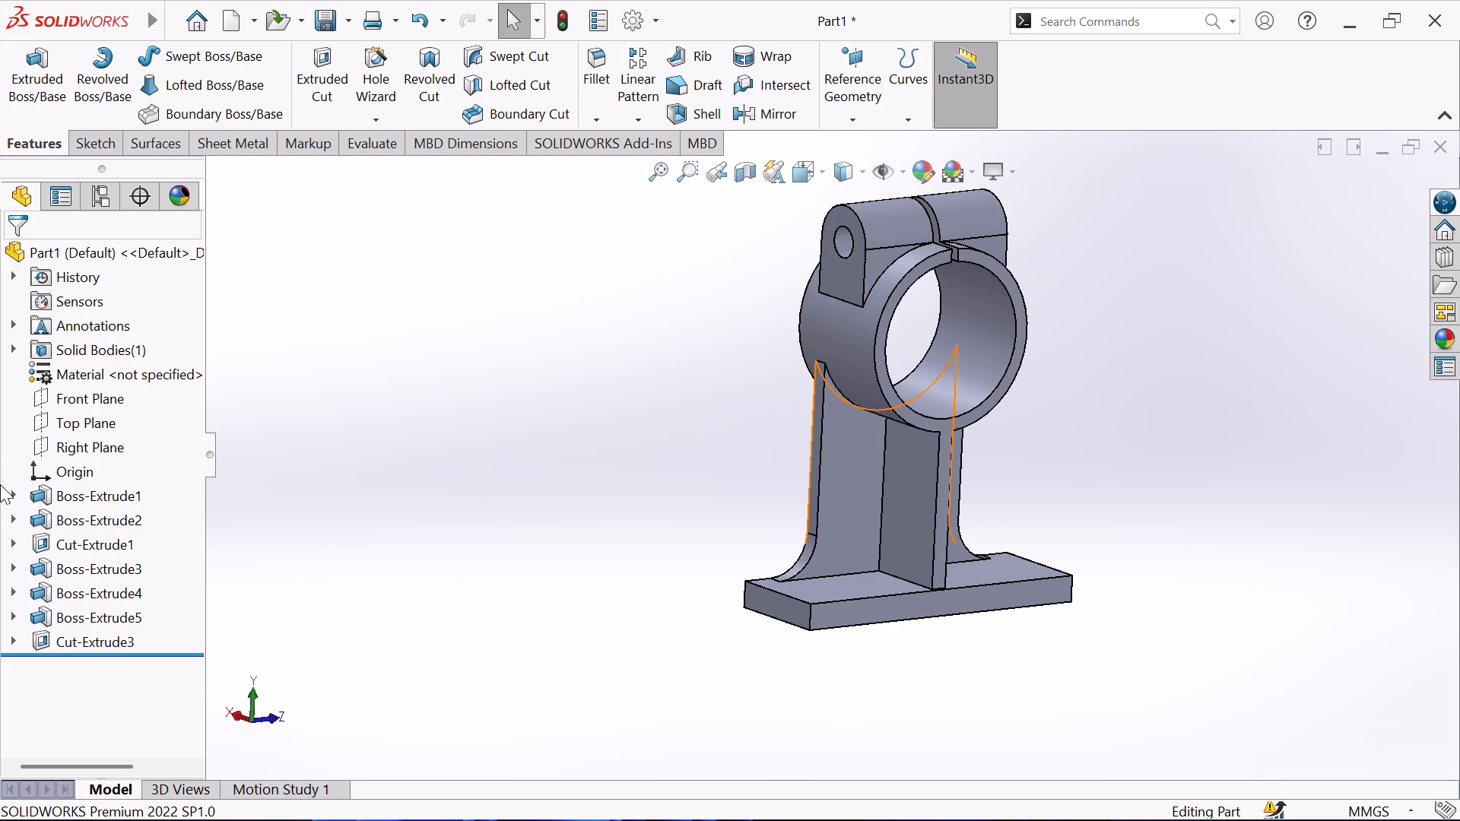
pyautogui.click(96, 398)
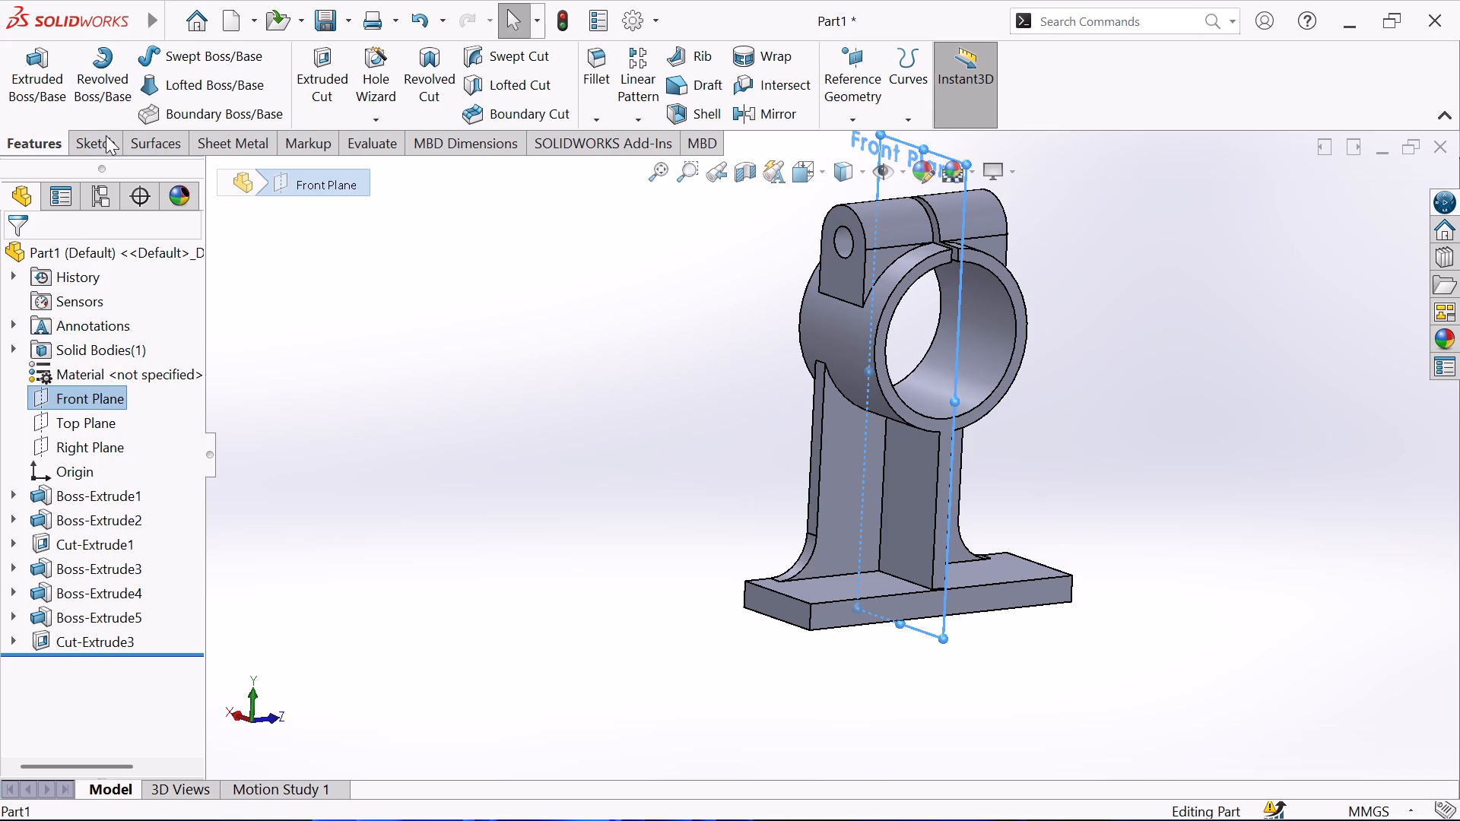
pyautogui.click(104, 137)
pyautogui.click(33, 64)
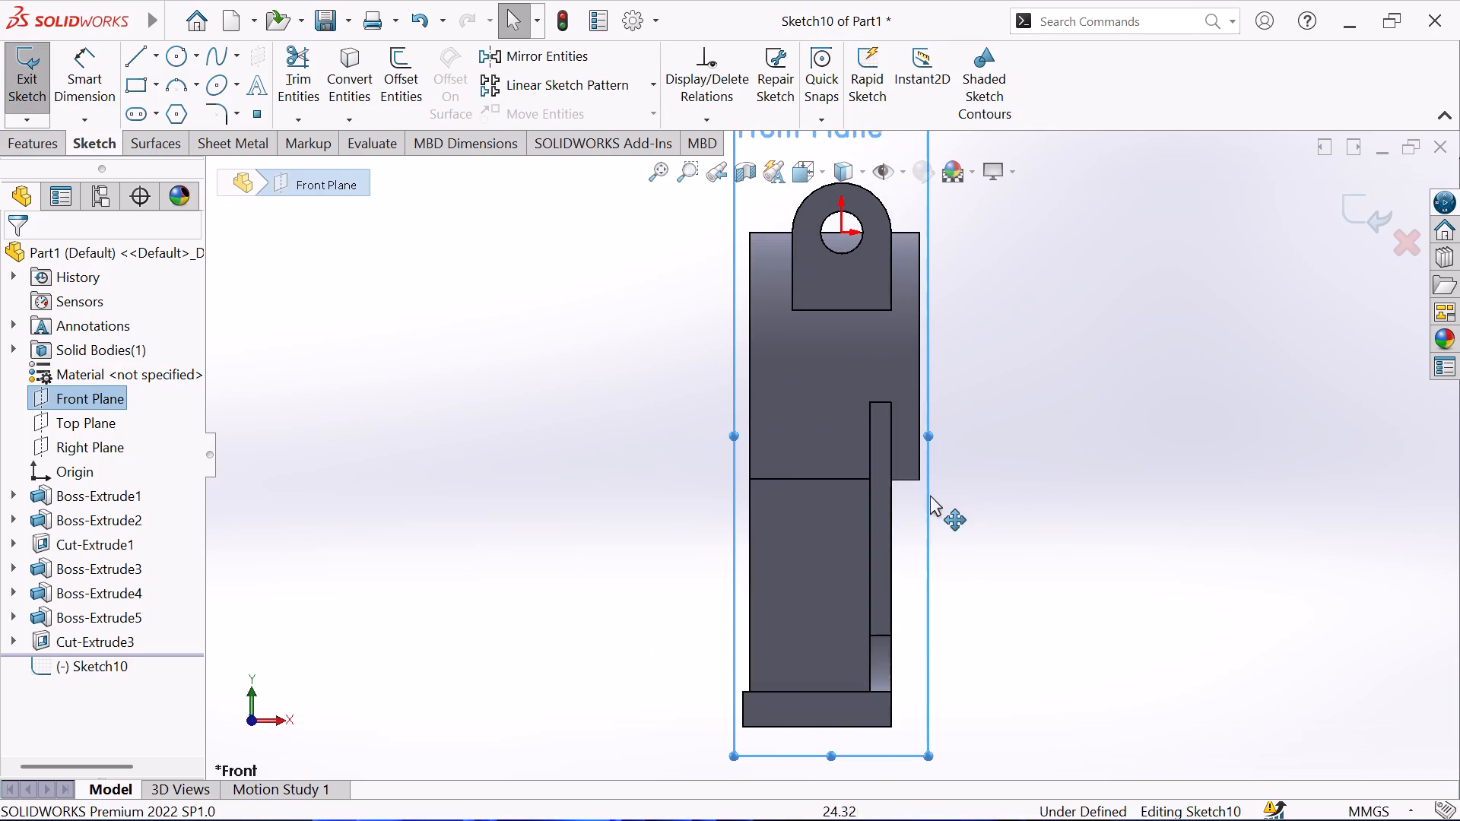
pyautogui.click(919, 458)
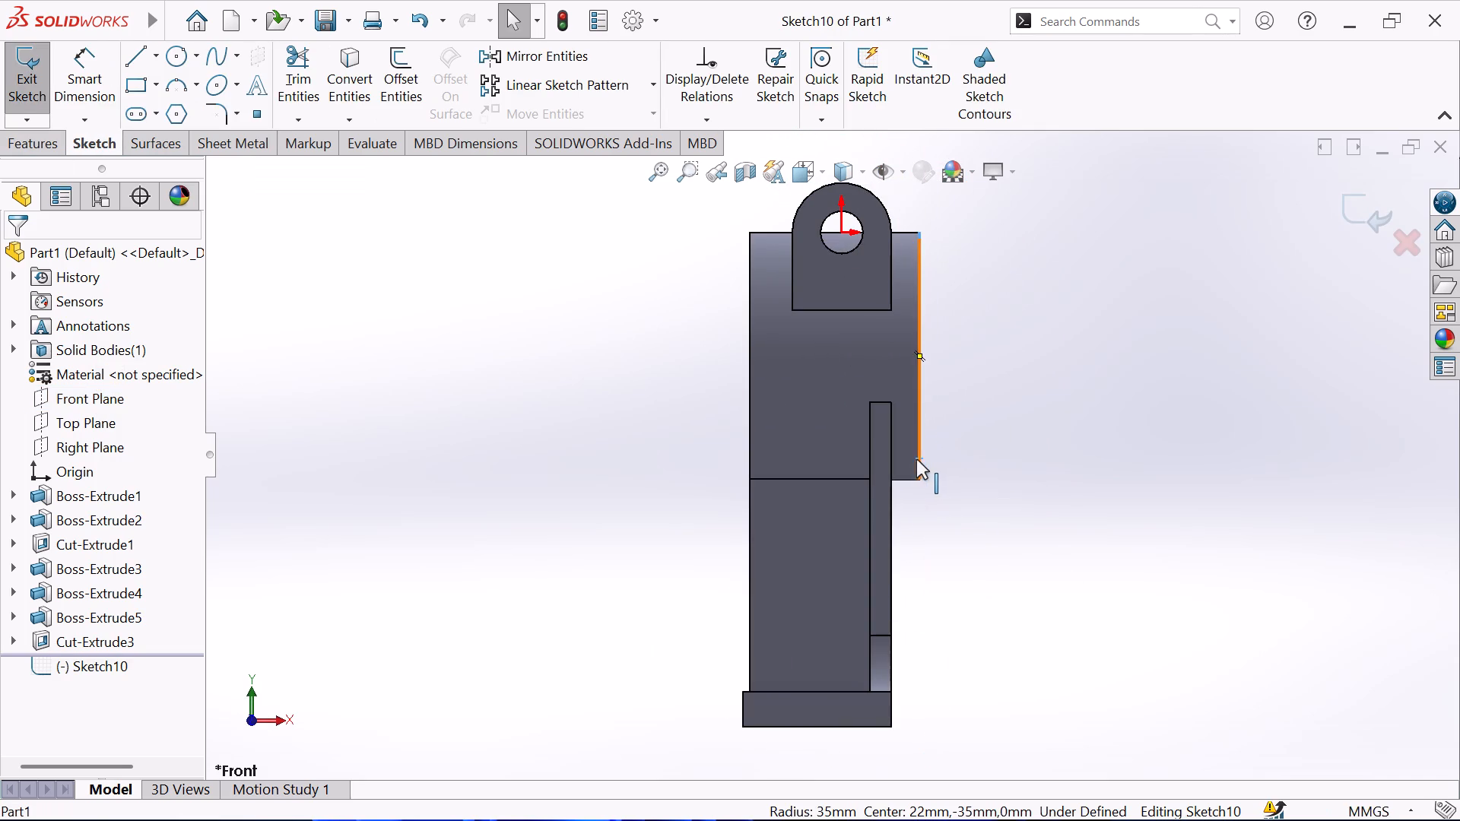
pyautogui.click(358, 84)
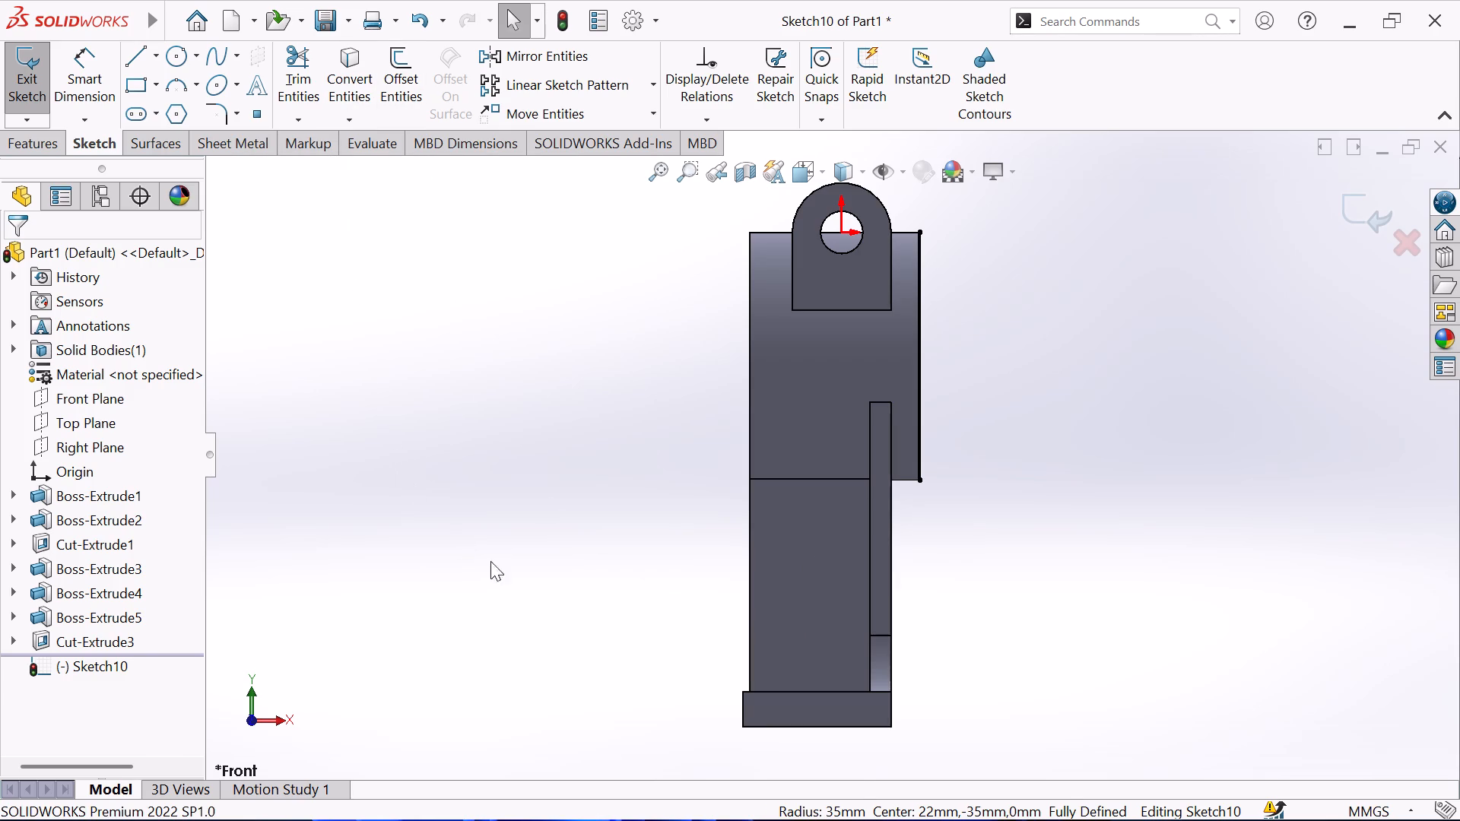
pyautogui.click(890, 623)
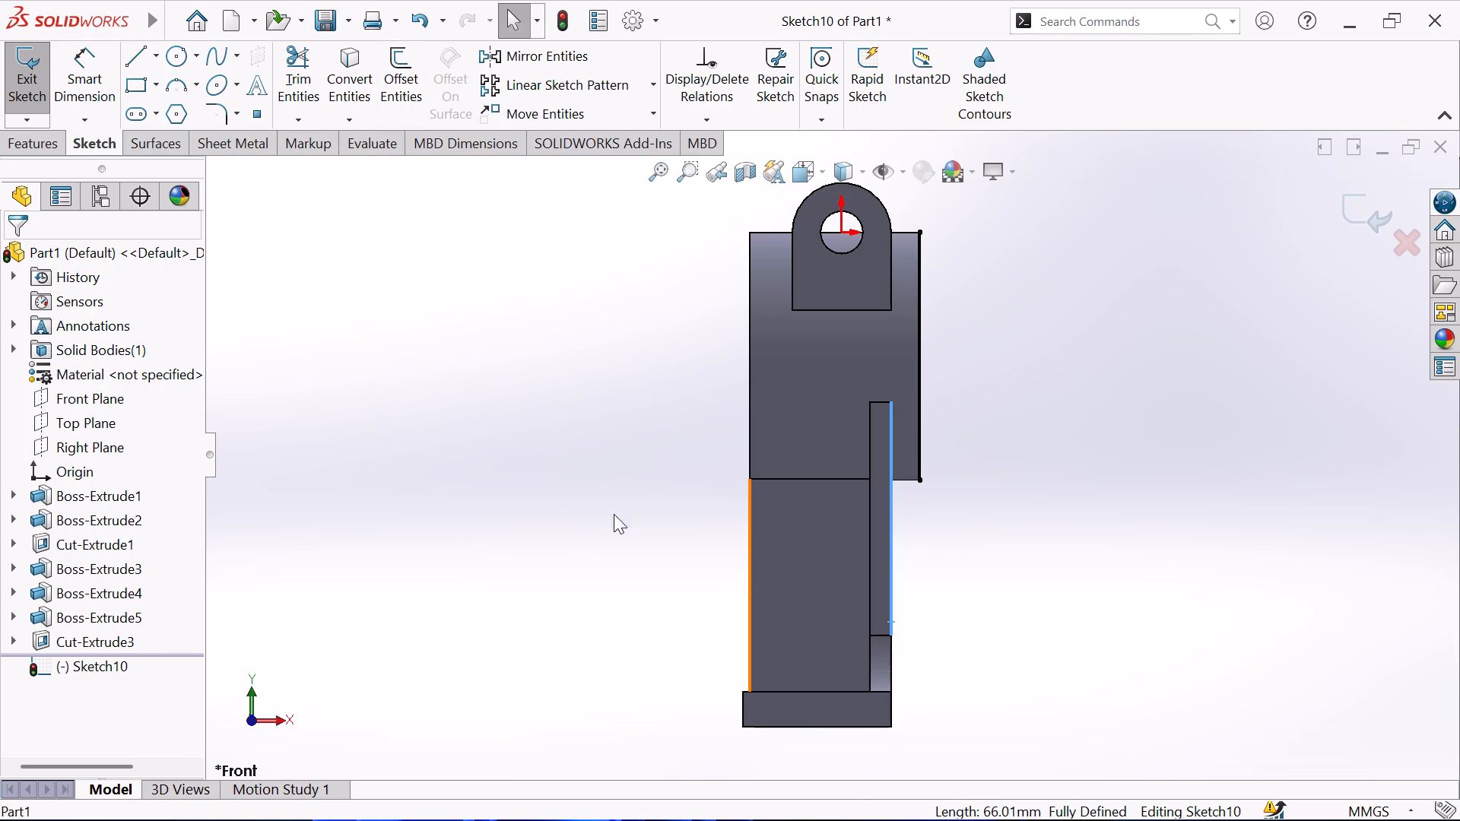
pyautogui.click(335, 84)
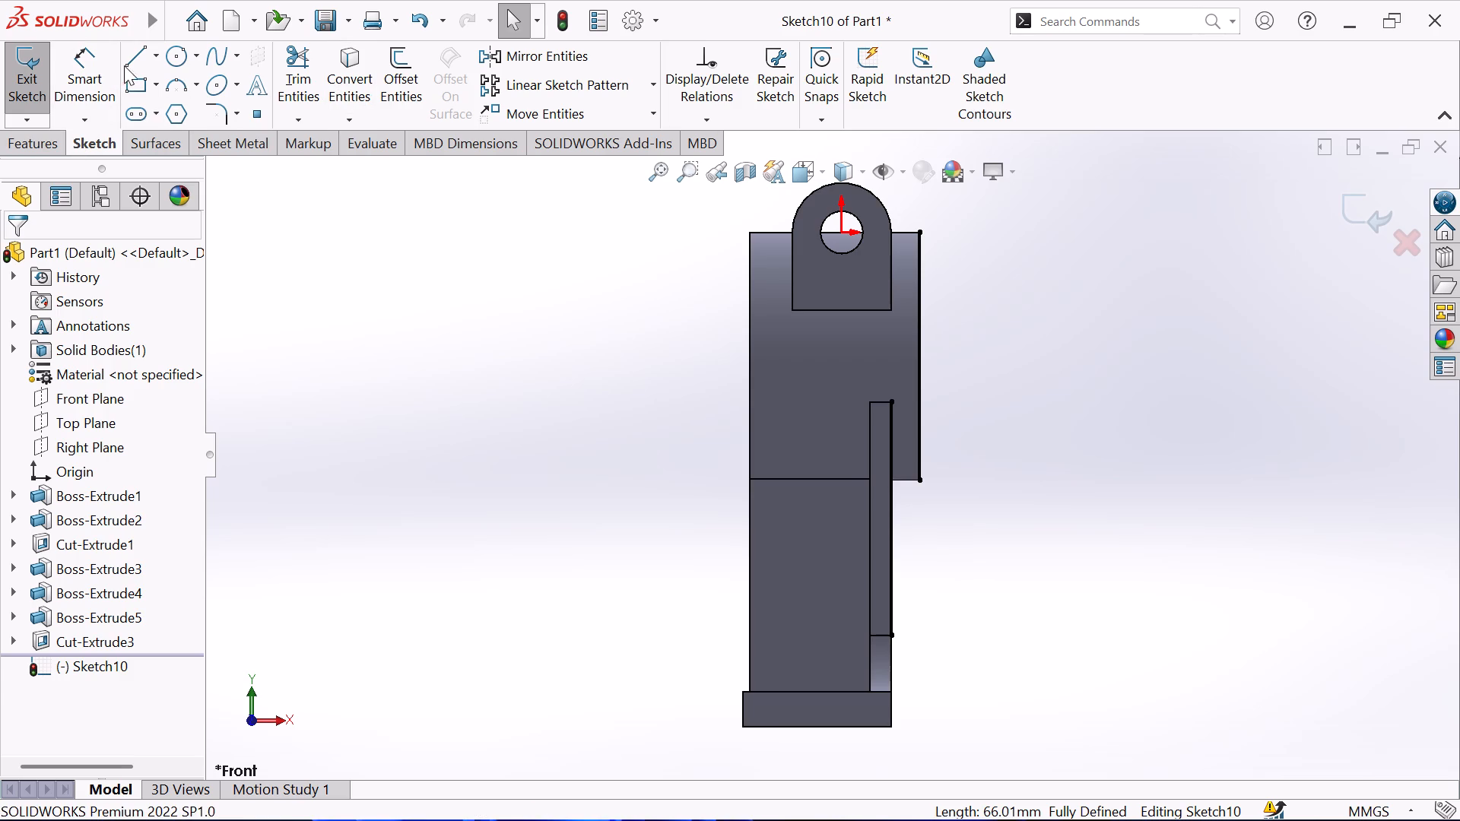
# Sketch a slanted line about 44.7 mm long from the ring edge's lower endpoint to the leg edge's lower endpoint.
pyautogui.click(138, 52)
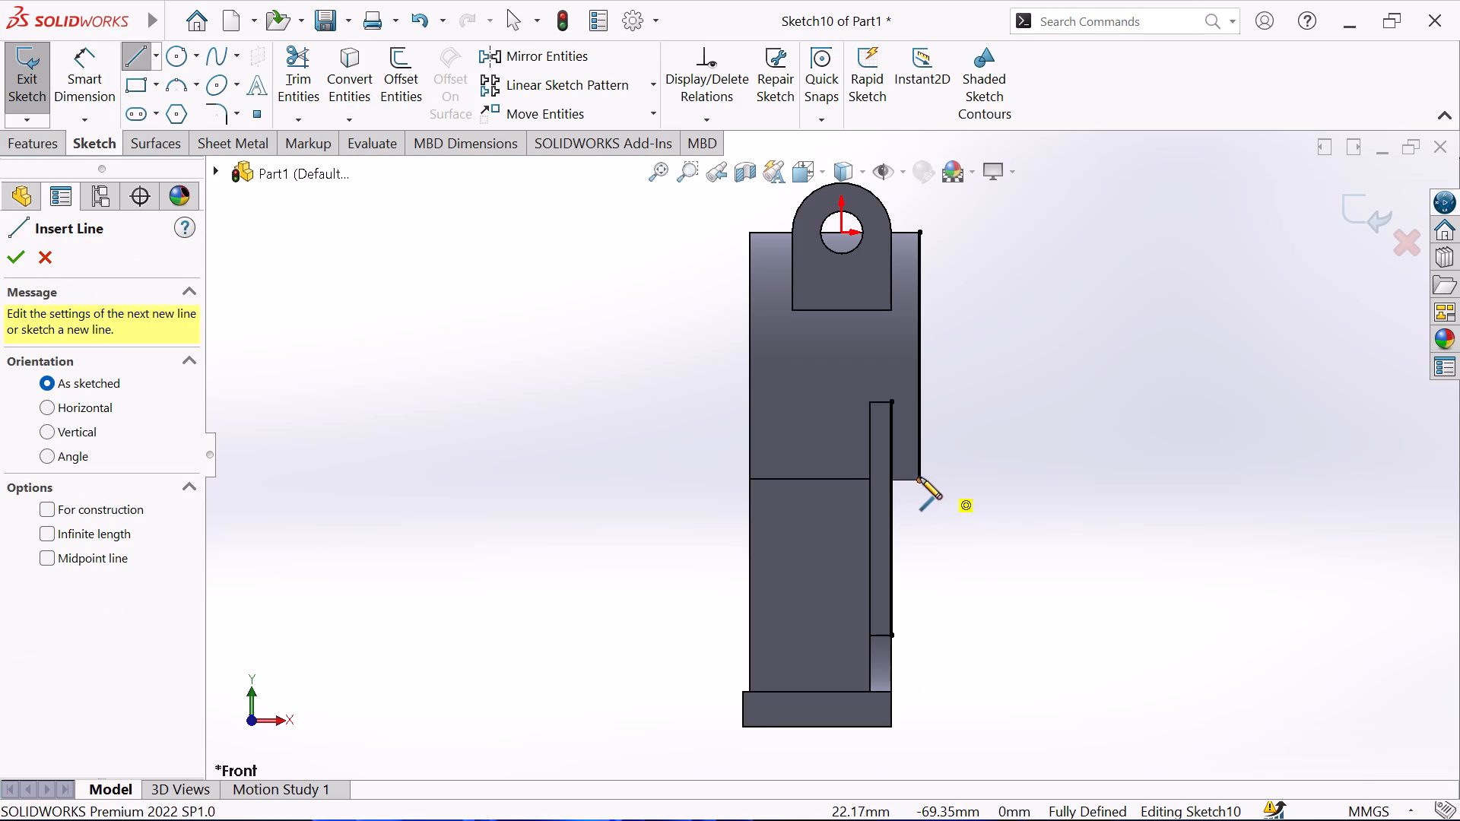
pyautogui.click(919, 477)
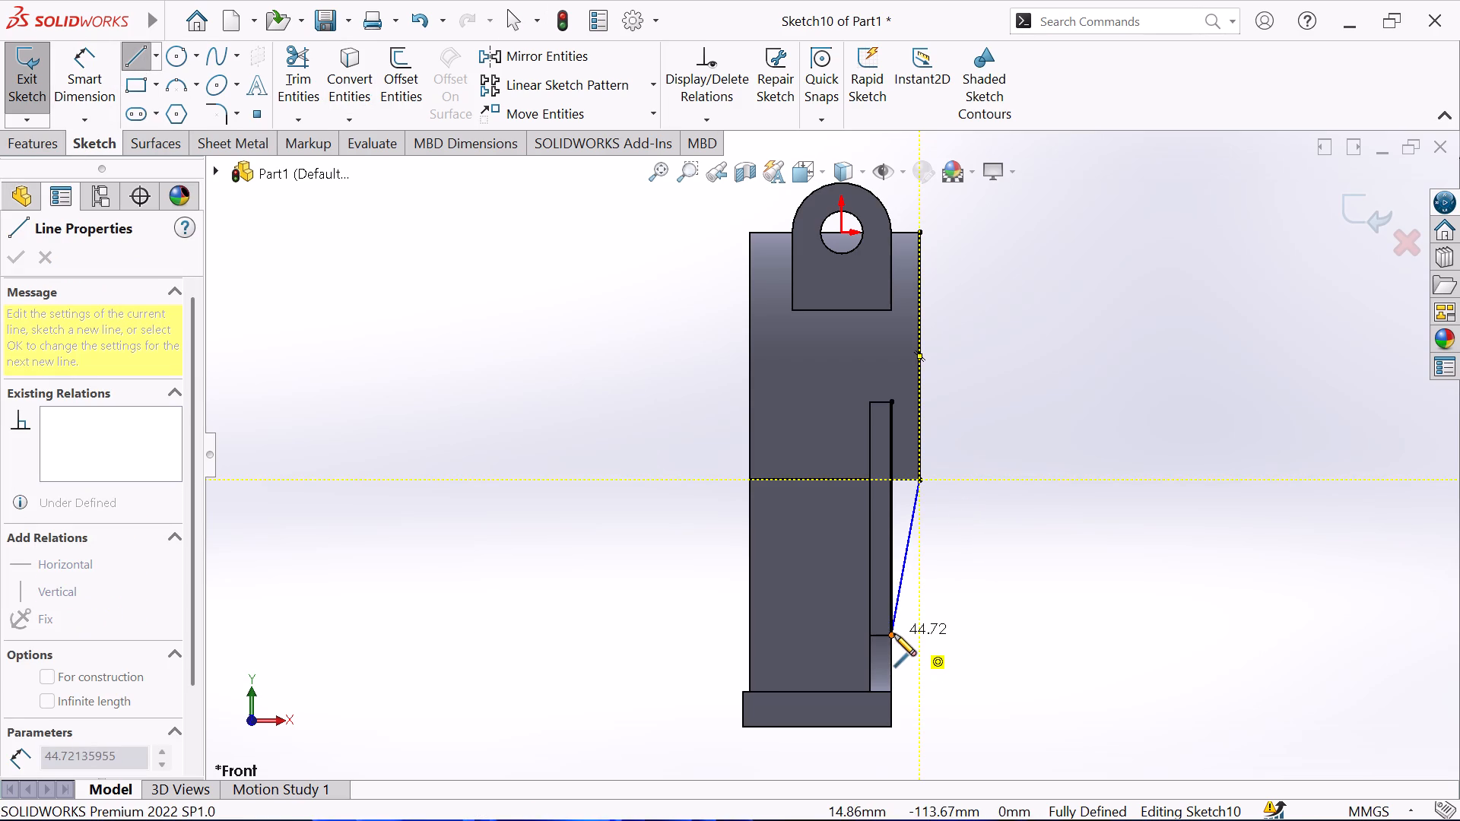
pyautogui.click(894, 632)
pyautogui.rightClick(990, 666)
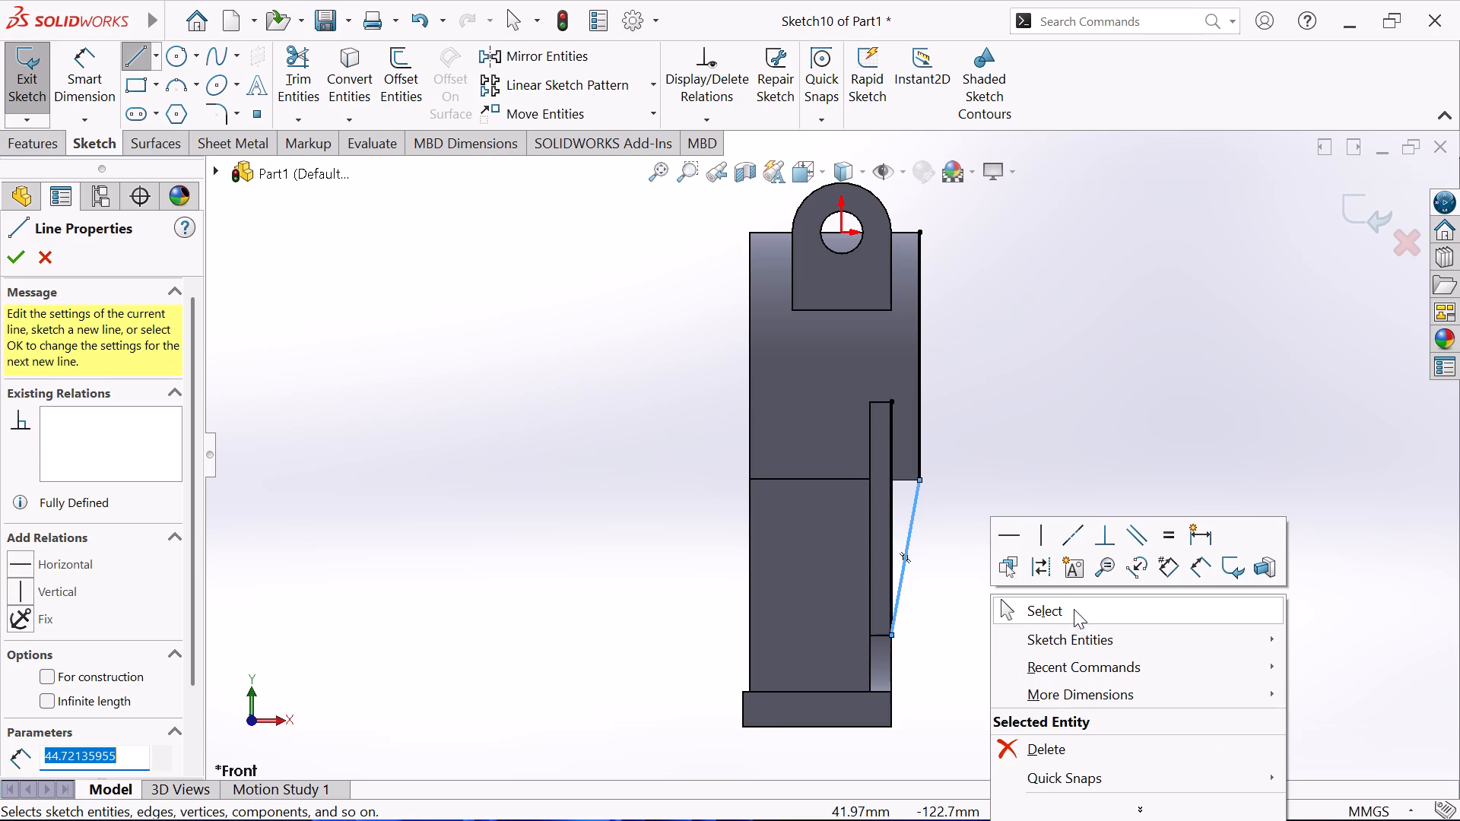
pyautogui.click(1074, 609)
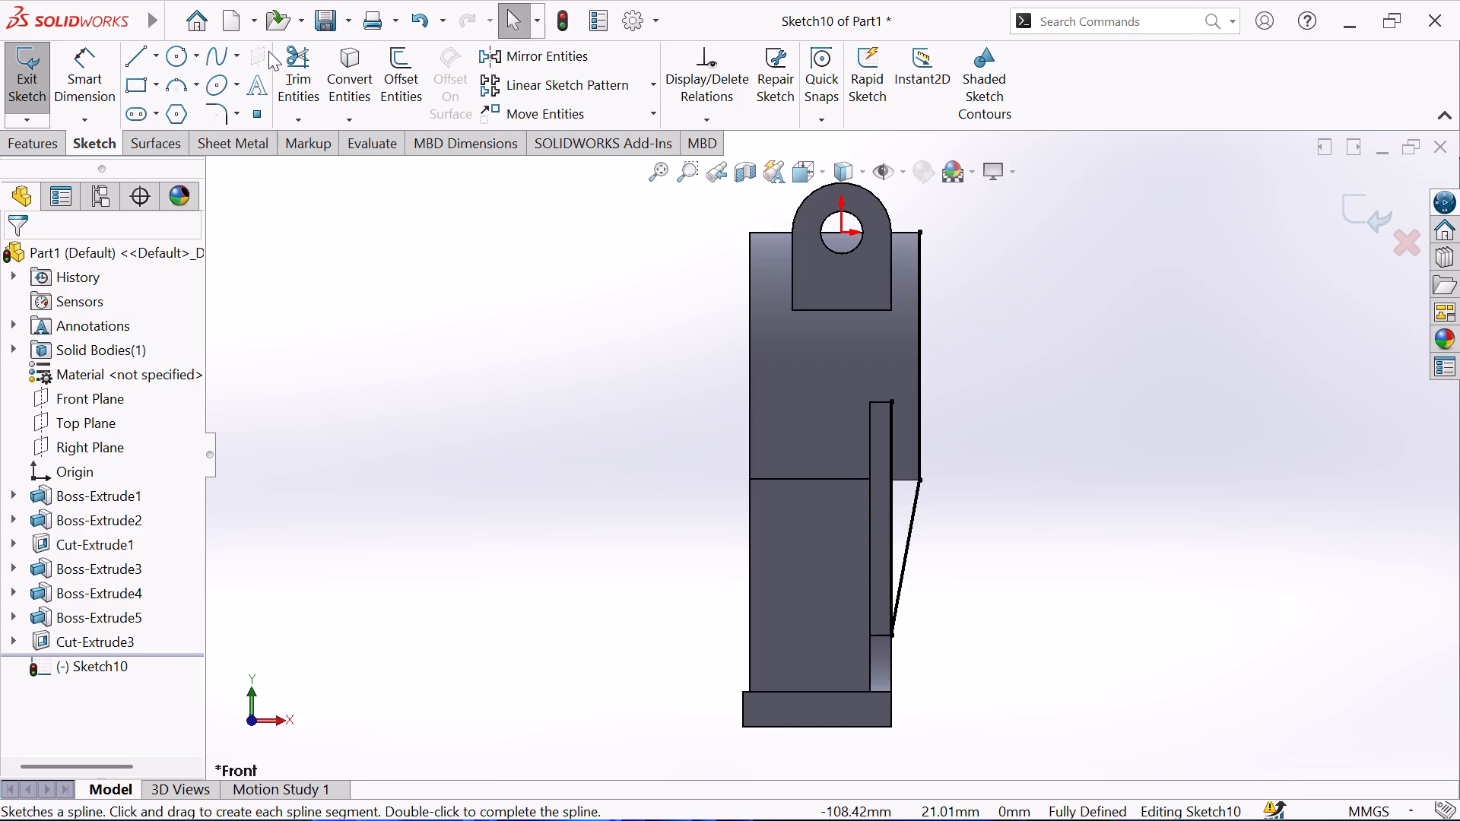
# Trim away both converted edges so only the slanted line remains, and exit the sketch.
pyautogui.click(286, 65)
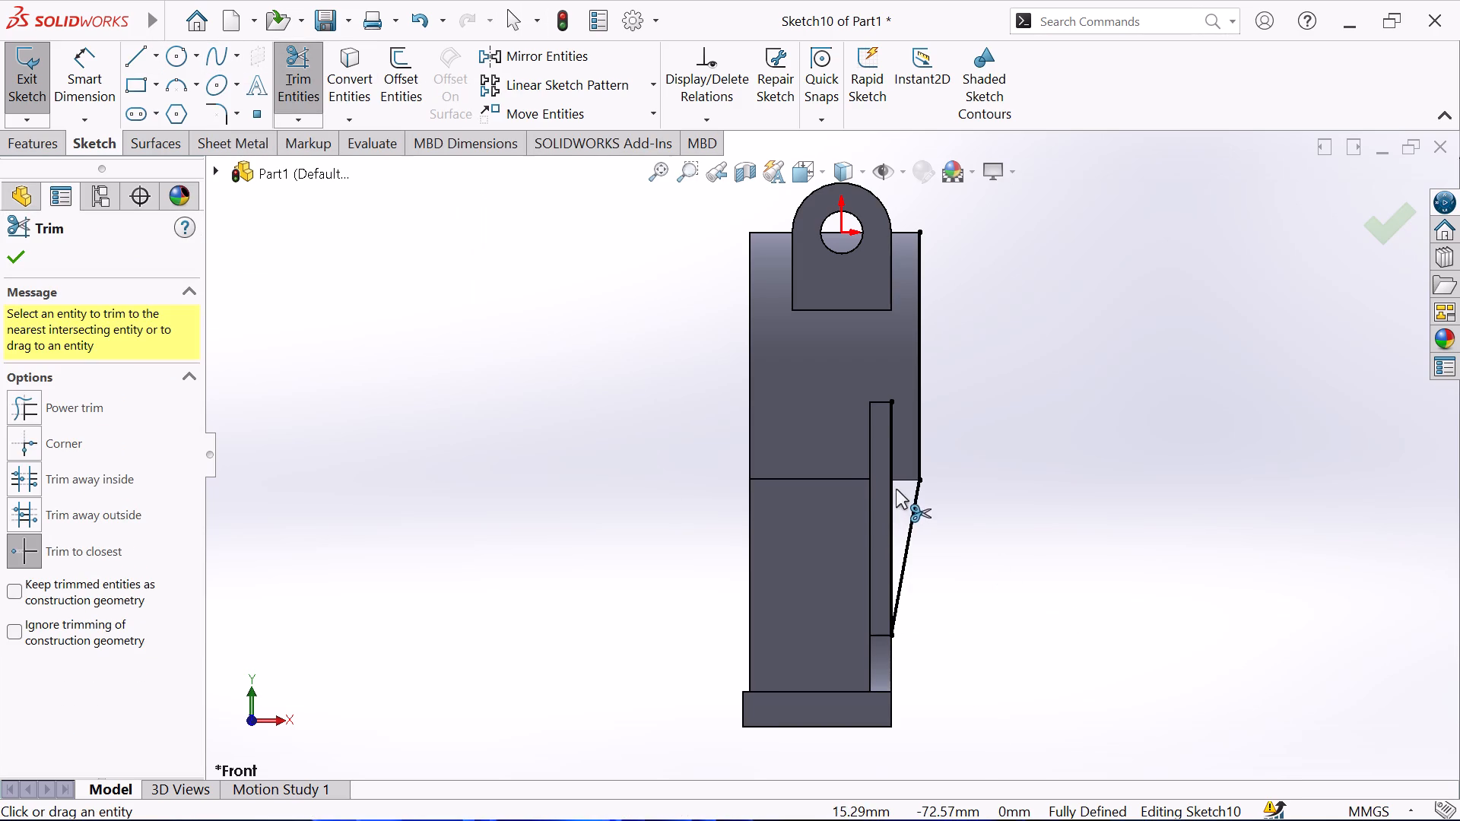
pyautogui.click(890, 490)
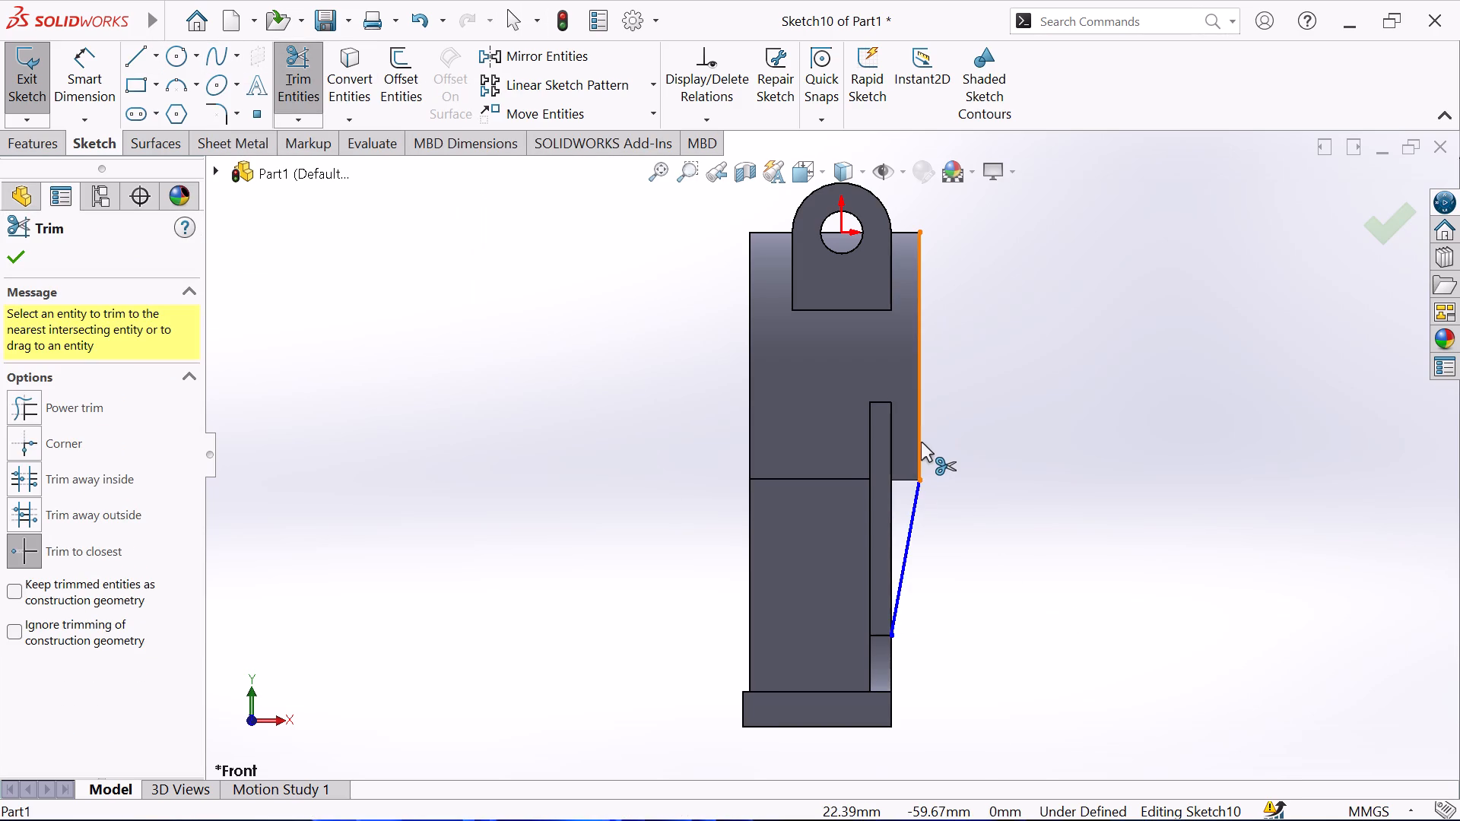
pyautogui.click(921, 440)
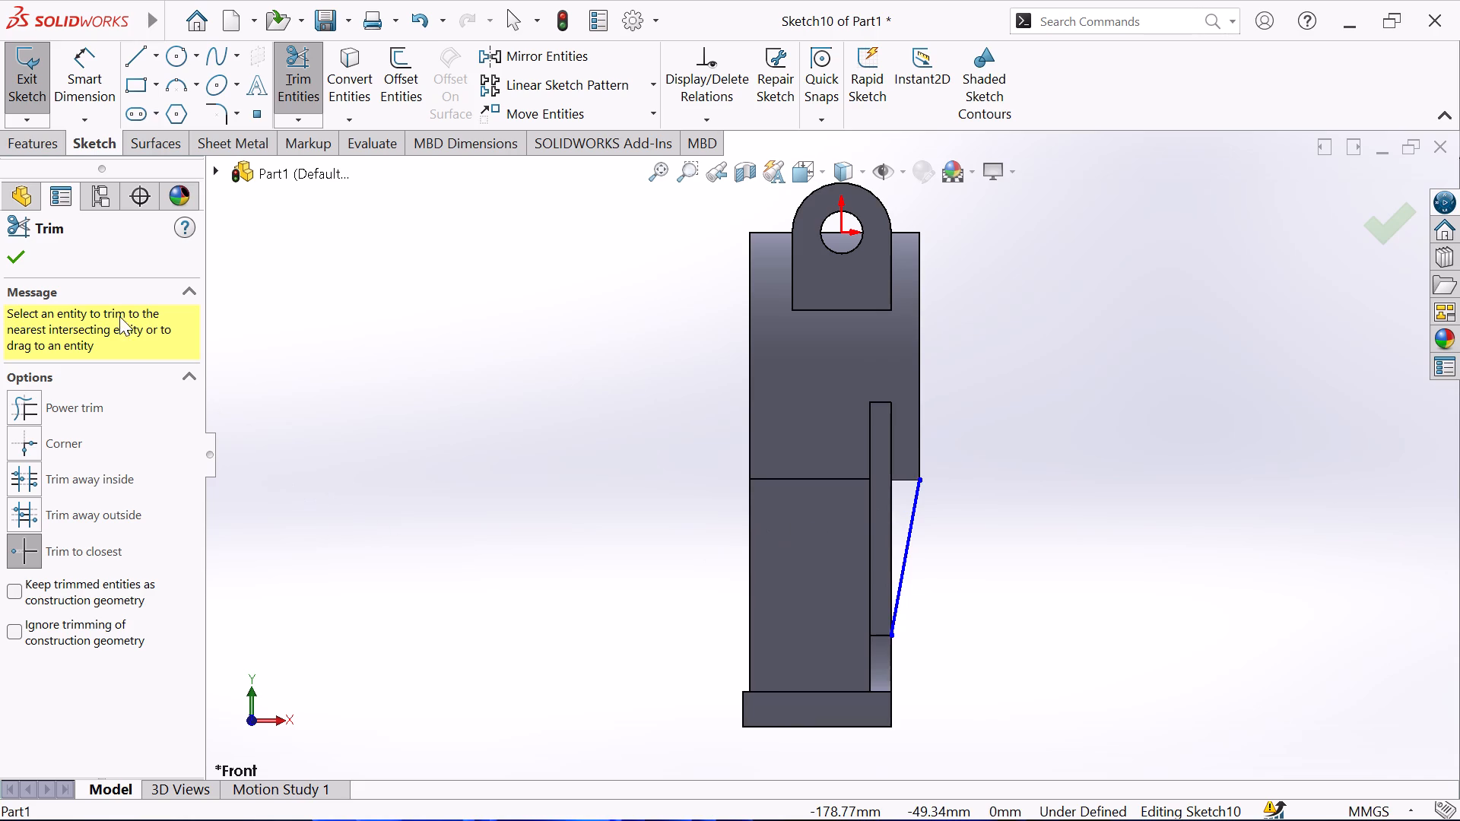
pyautogui.click(24, 251)
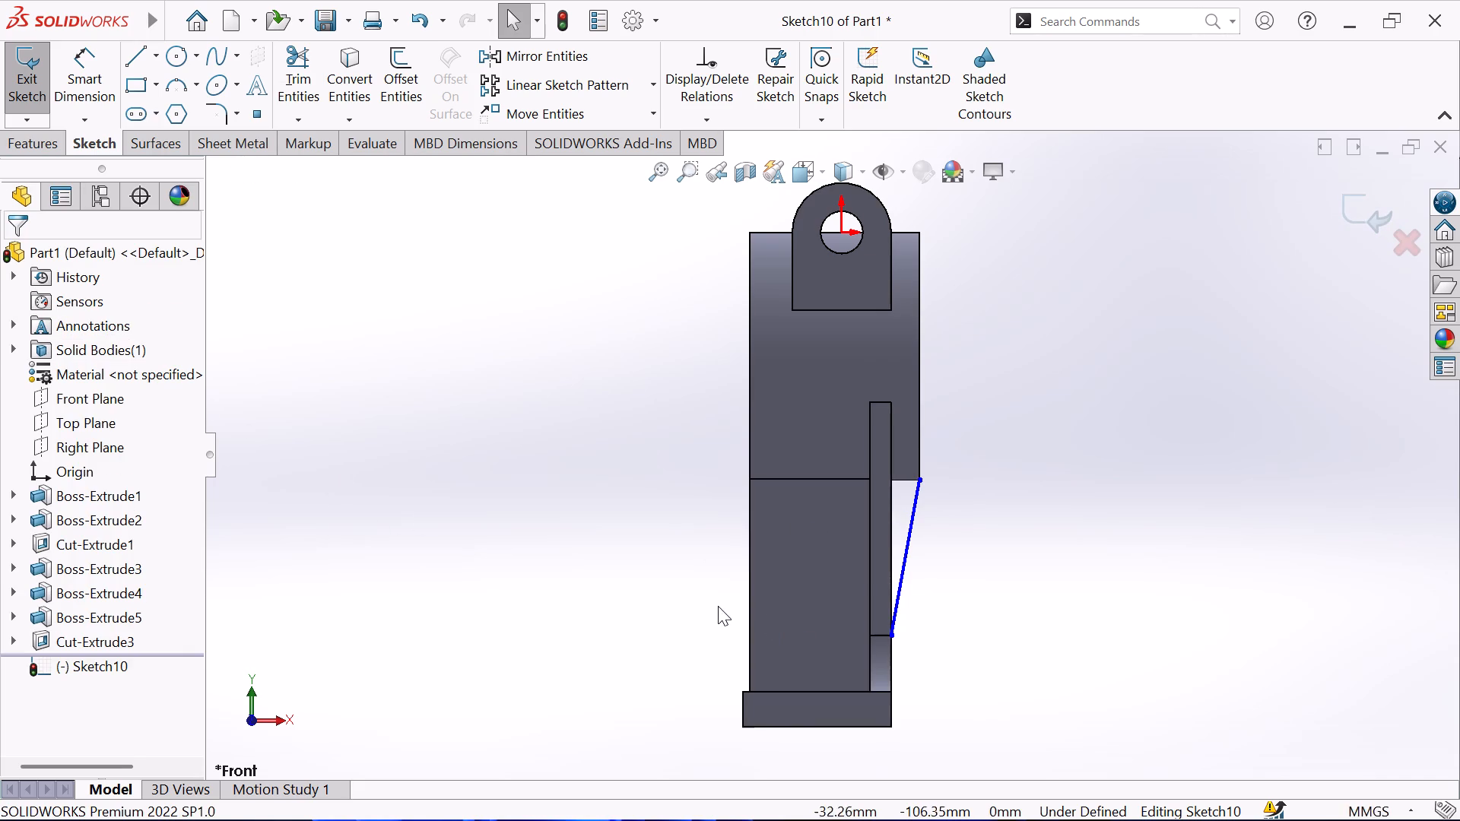
pyautogui.moveTo(715, 601); pyautogui.dragTo(574, 583, button='middle')
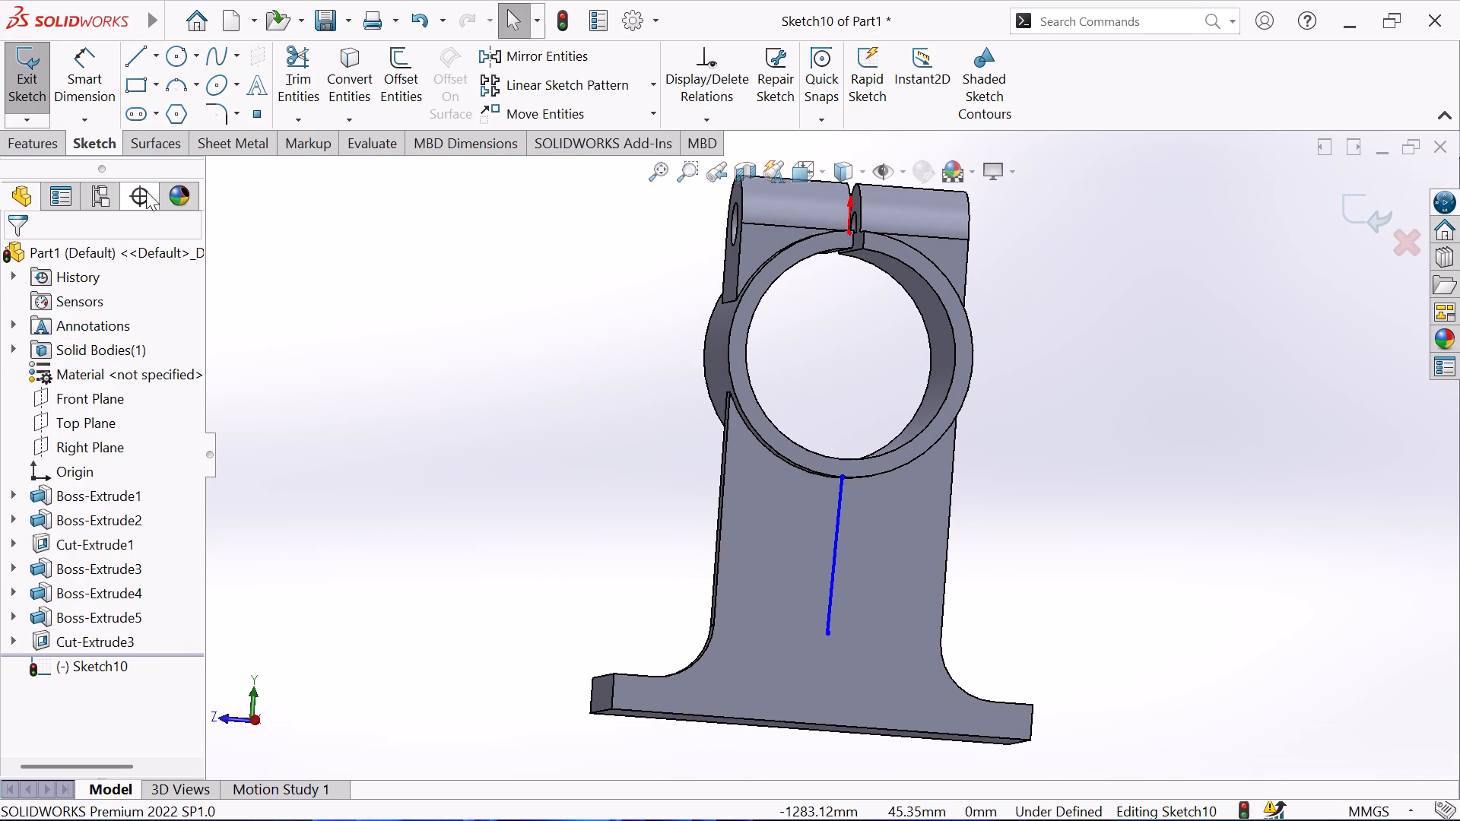
pyautogui.click(30, 64)
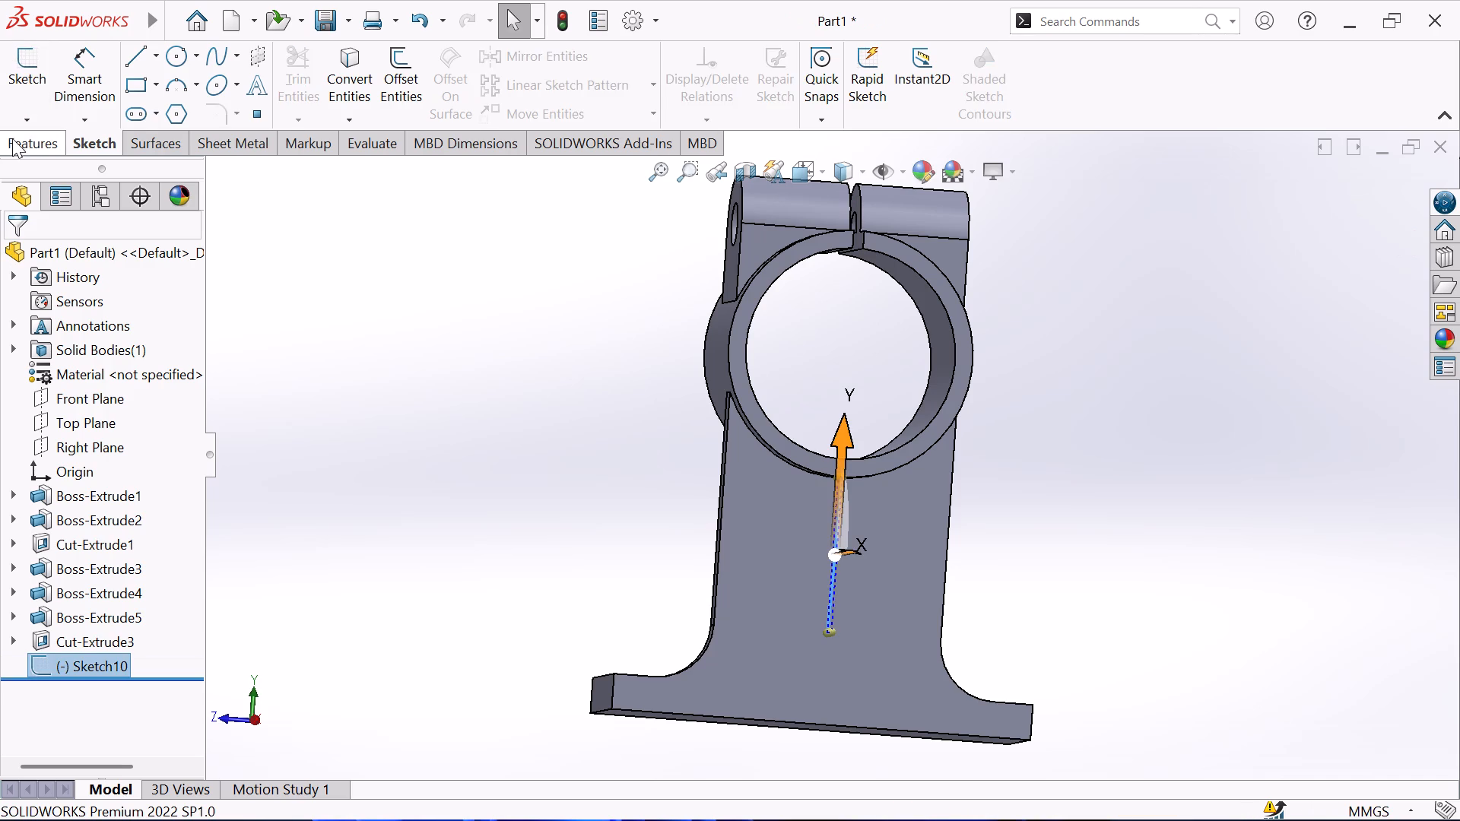
# Try to create a Rib from the slanted line with a thickness of 6 mm on both sides, parallel to the sketch.
pyautogui.click(12, 139)
pyautogui.click(695, 57)
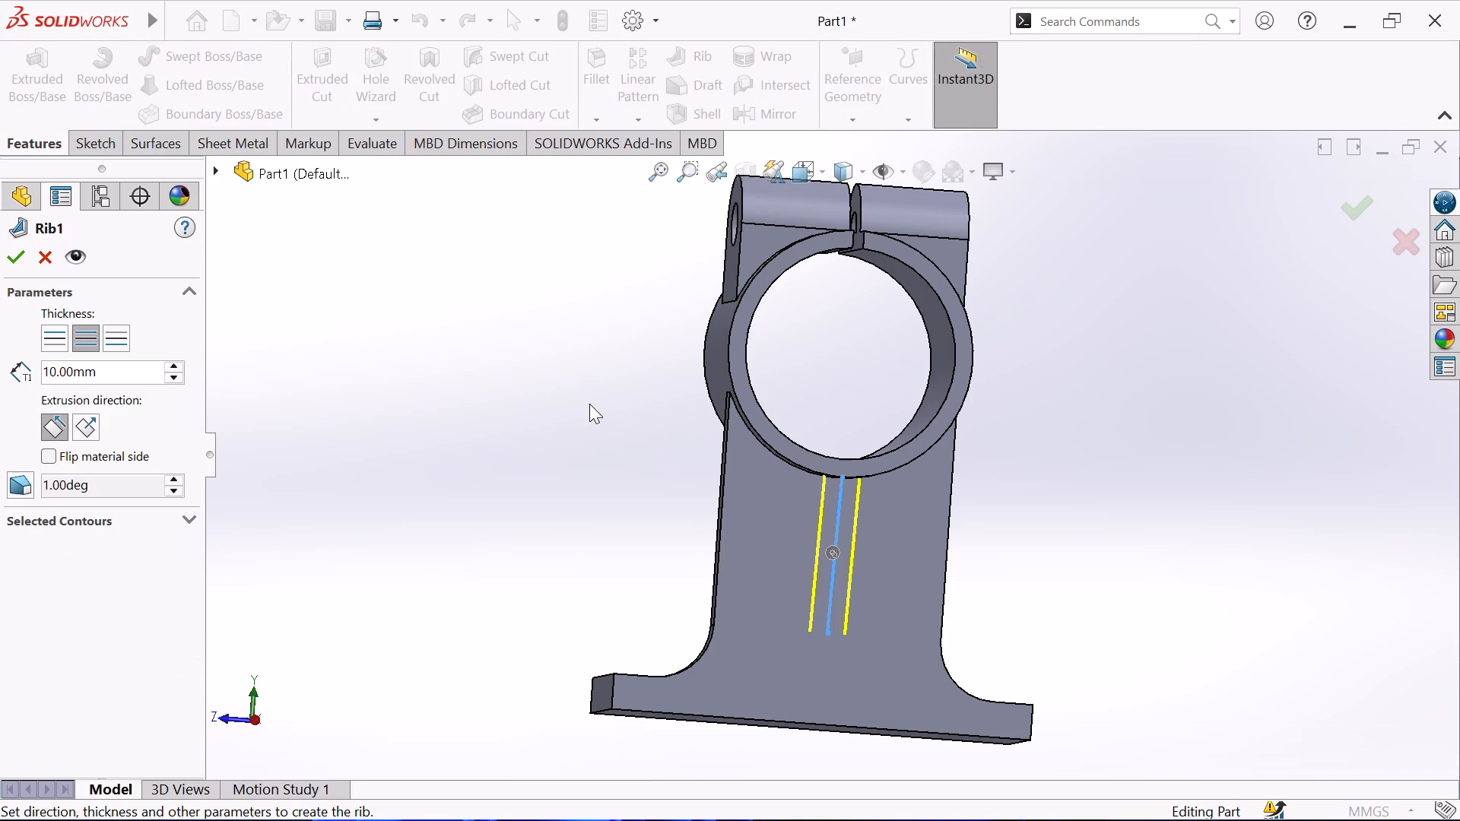
pyautogui.doubleClick(128, 364)
pyautogui.press('5')
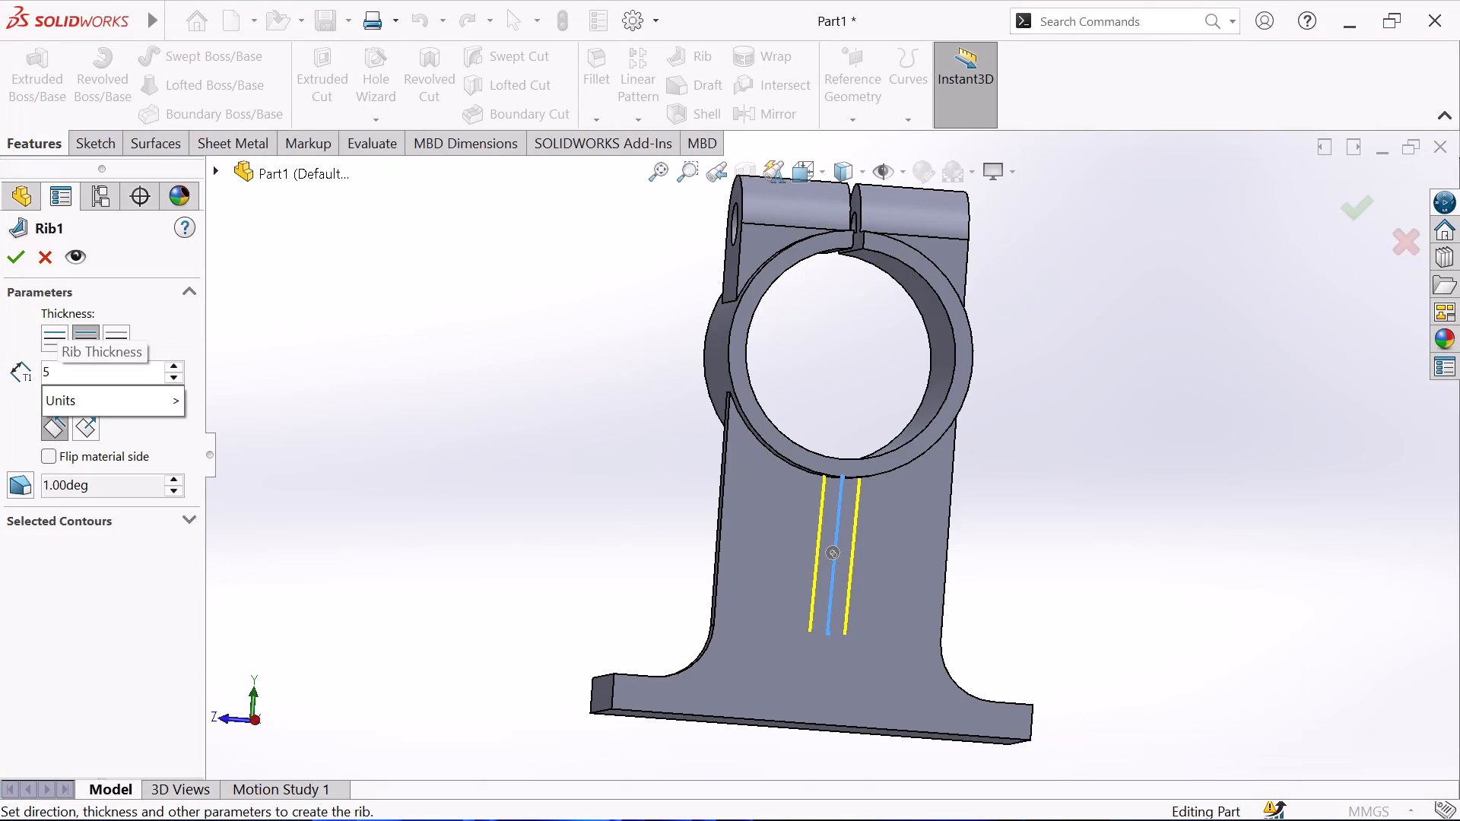
pyautogui.press('BackSpace')
pyautogui.press('6')
pyautogui.press('Return')
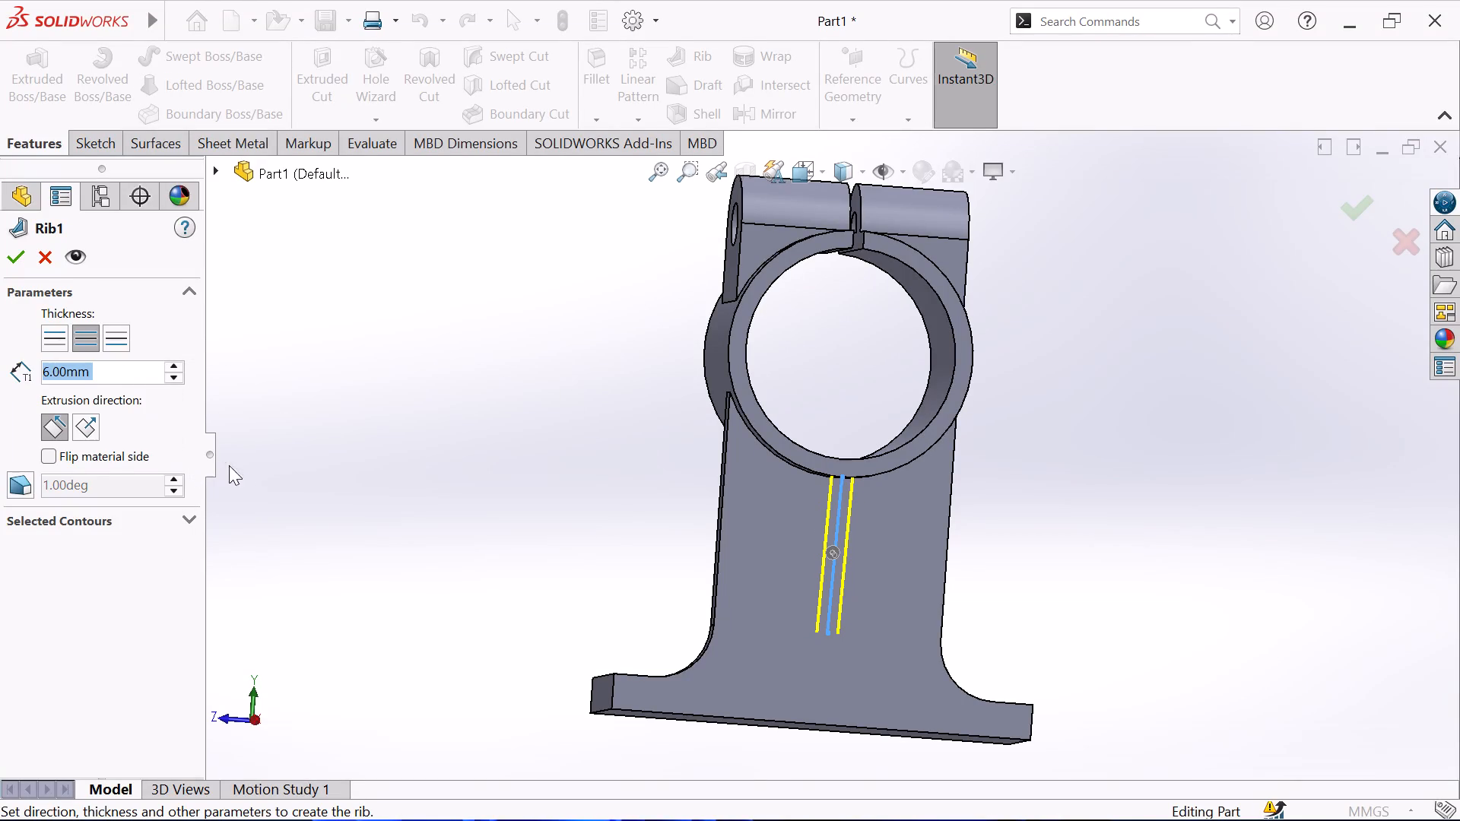
pyautogui.moveTo(417, 527); pyautogui.dragTo(484, 523, button='middle')
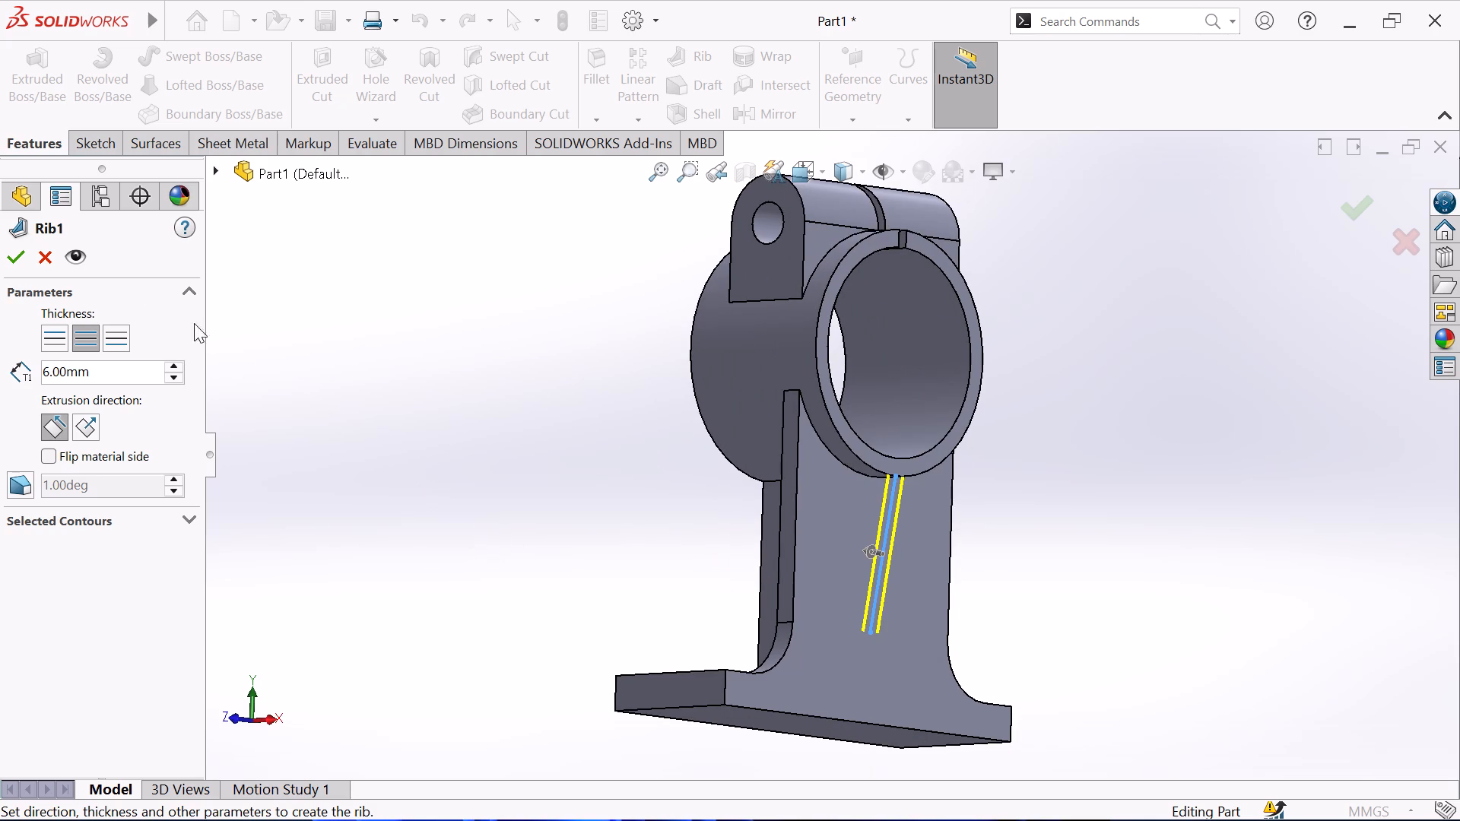
pyautogui.click(20, 256)
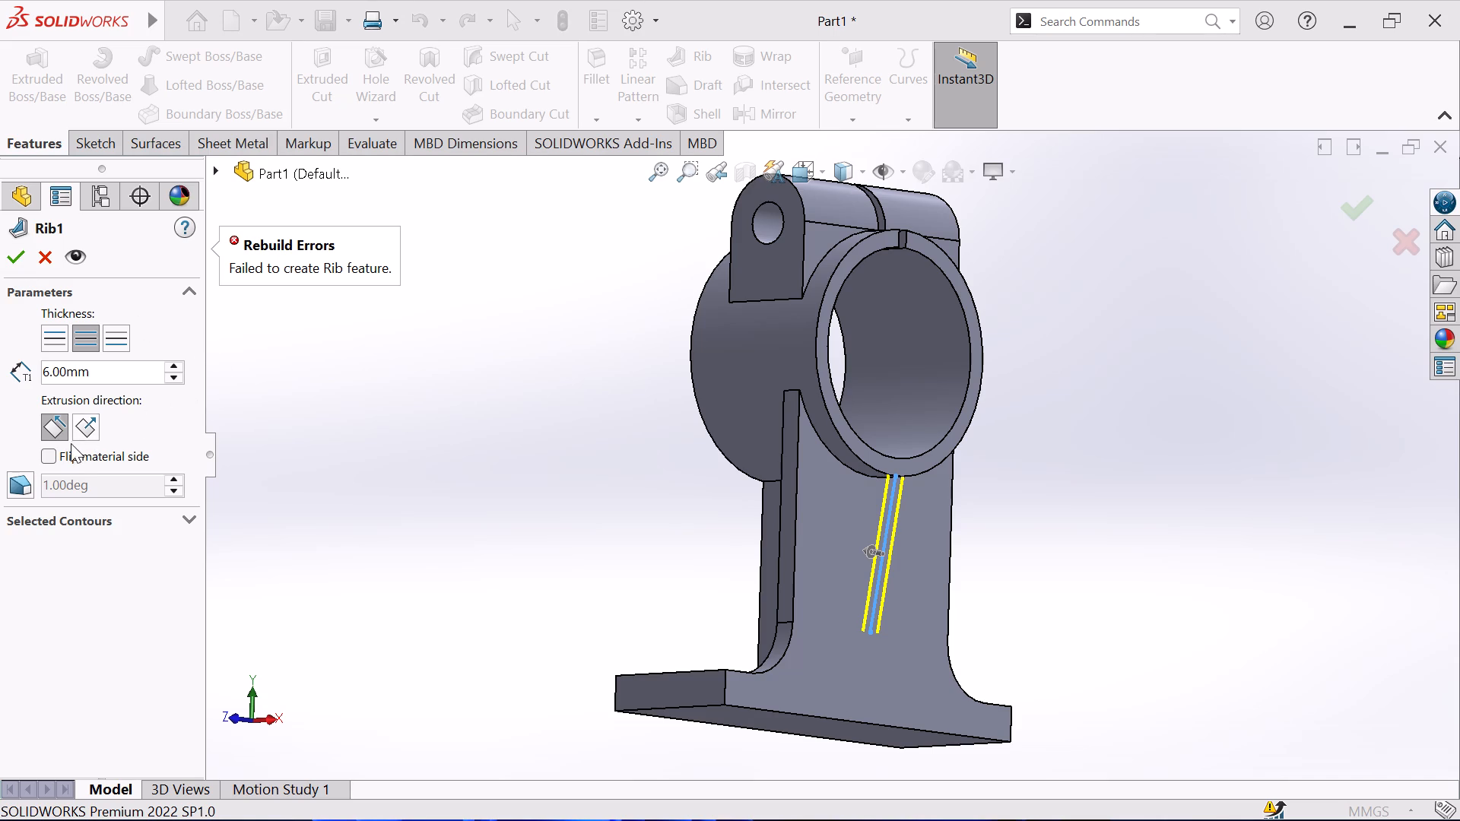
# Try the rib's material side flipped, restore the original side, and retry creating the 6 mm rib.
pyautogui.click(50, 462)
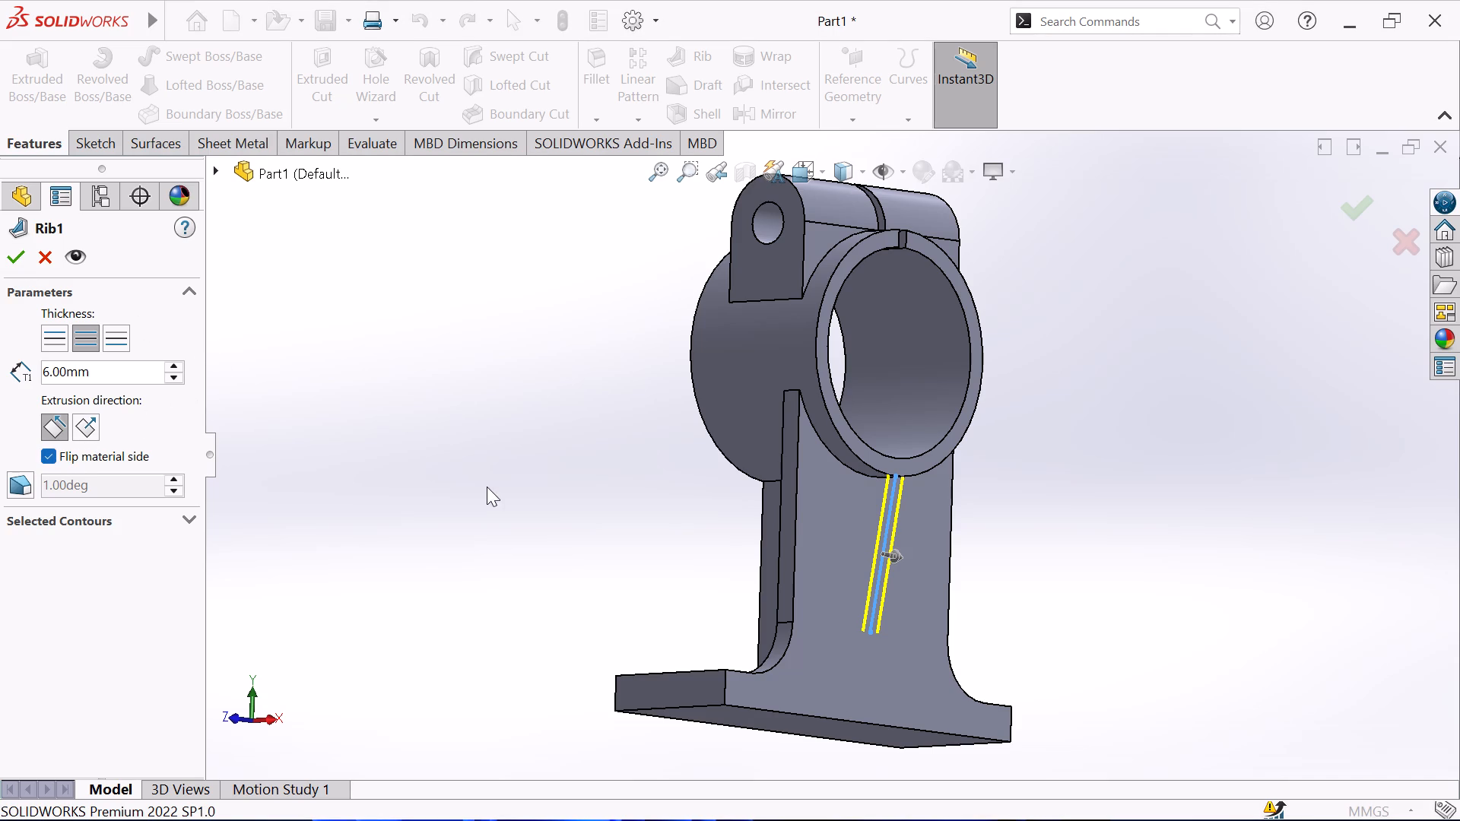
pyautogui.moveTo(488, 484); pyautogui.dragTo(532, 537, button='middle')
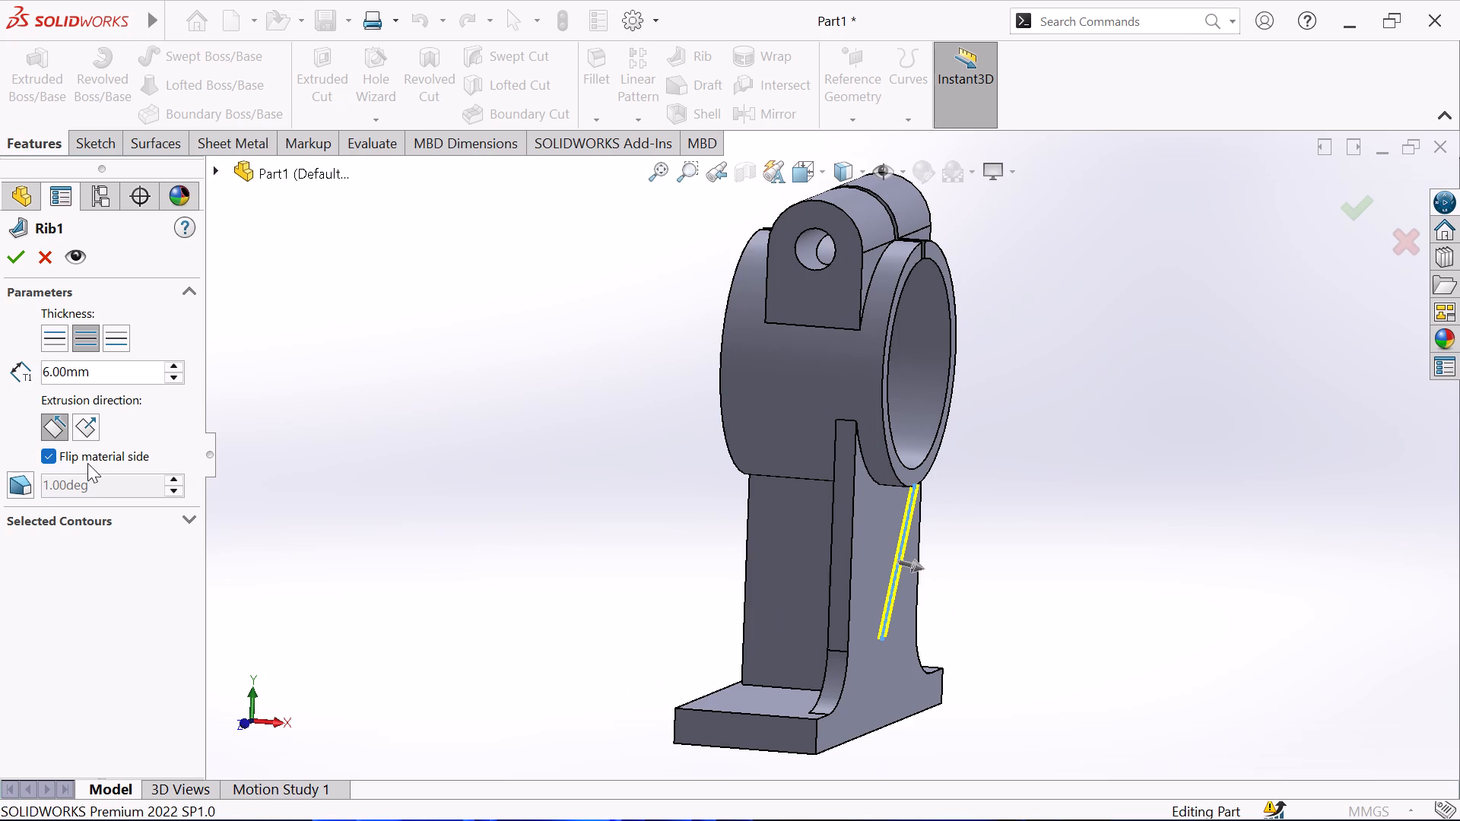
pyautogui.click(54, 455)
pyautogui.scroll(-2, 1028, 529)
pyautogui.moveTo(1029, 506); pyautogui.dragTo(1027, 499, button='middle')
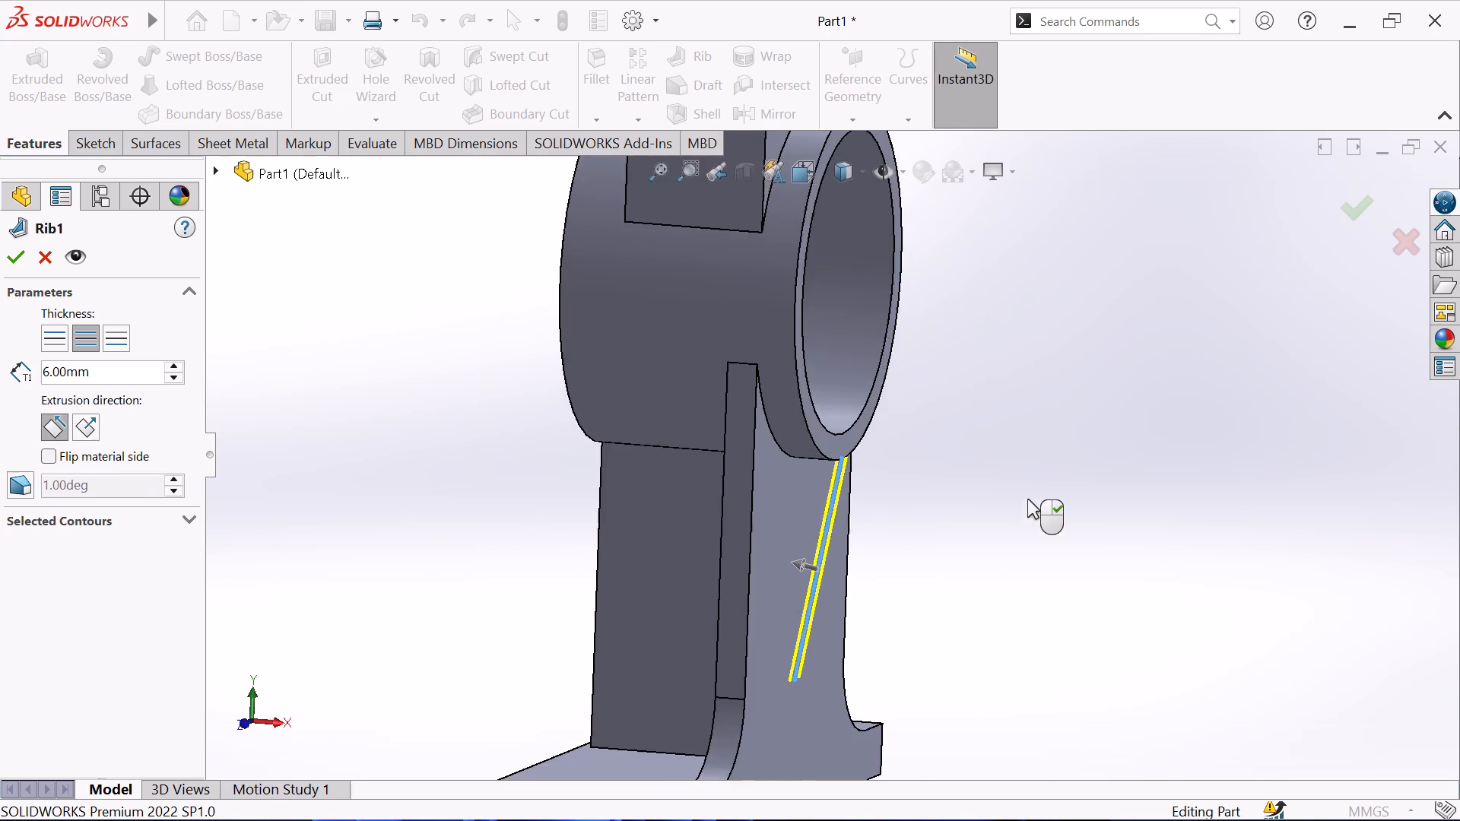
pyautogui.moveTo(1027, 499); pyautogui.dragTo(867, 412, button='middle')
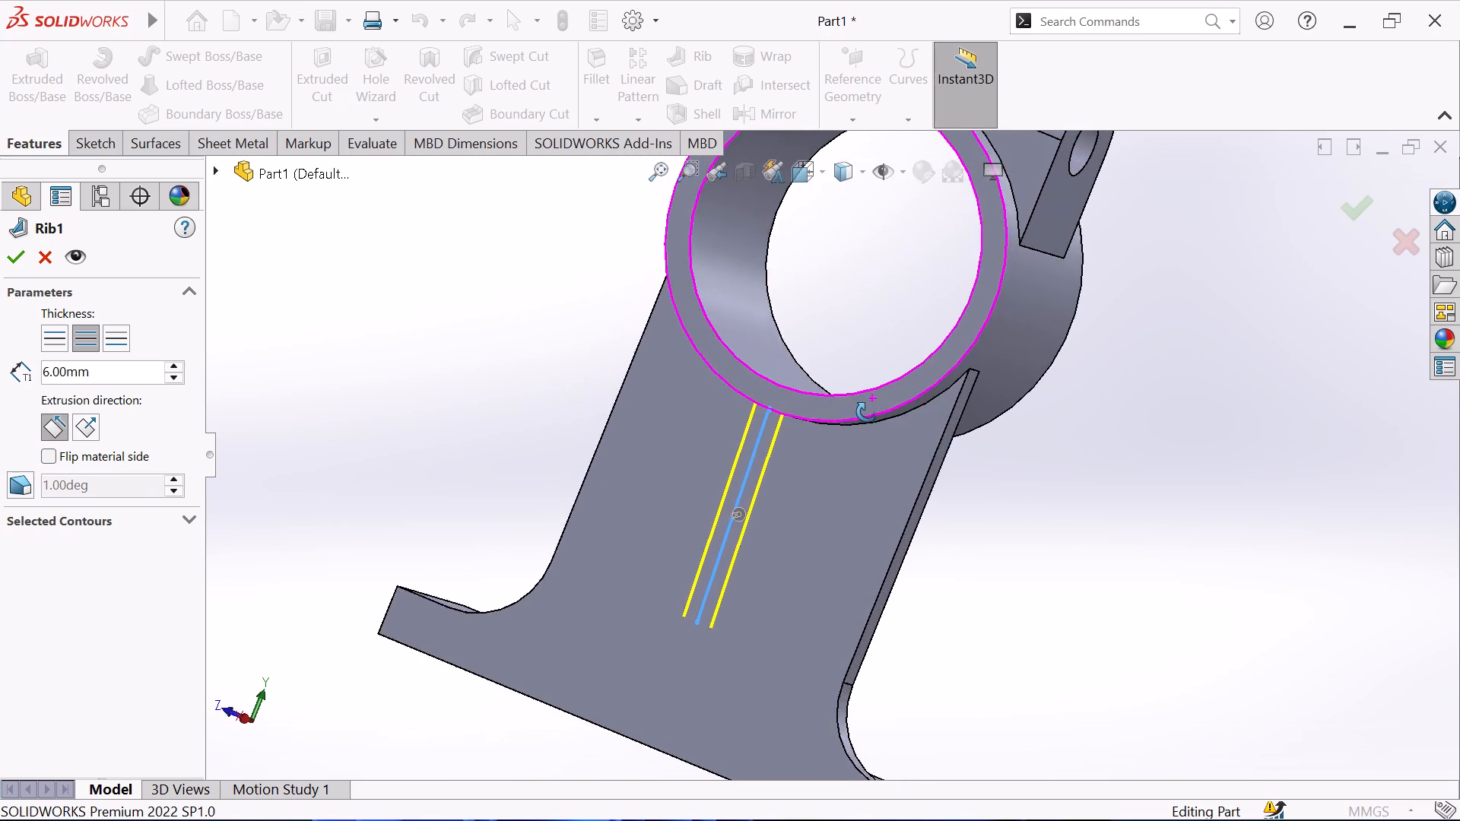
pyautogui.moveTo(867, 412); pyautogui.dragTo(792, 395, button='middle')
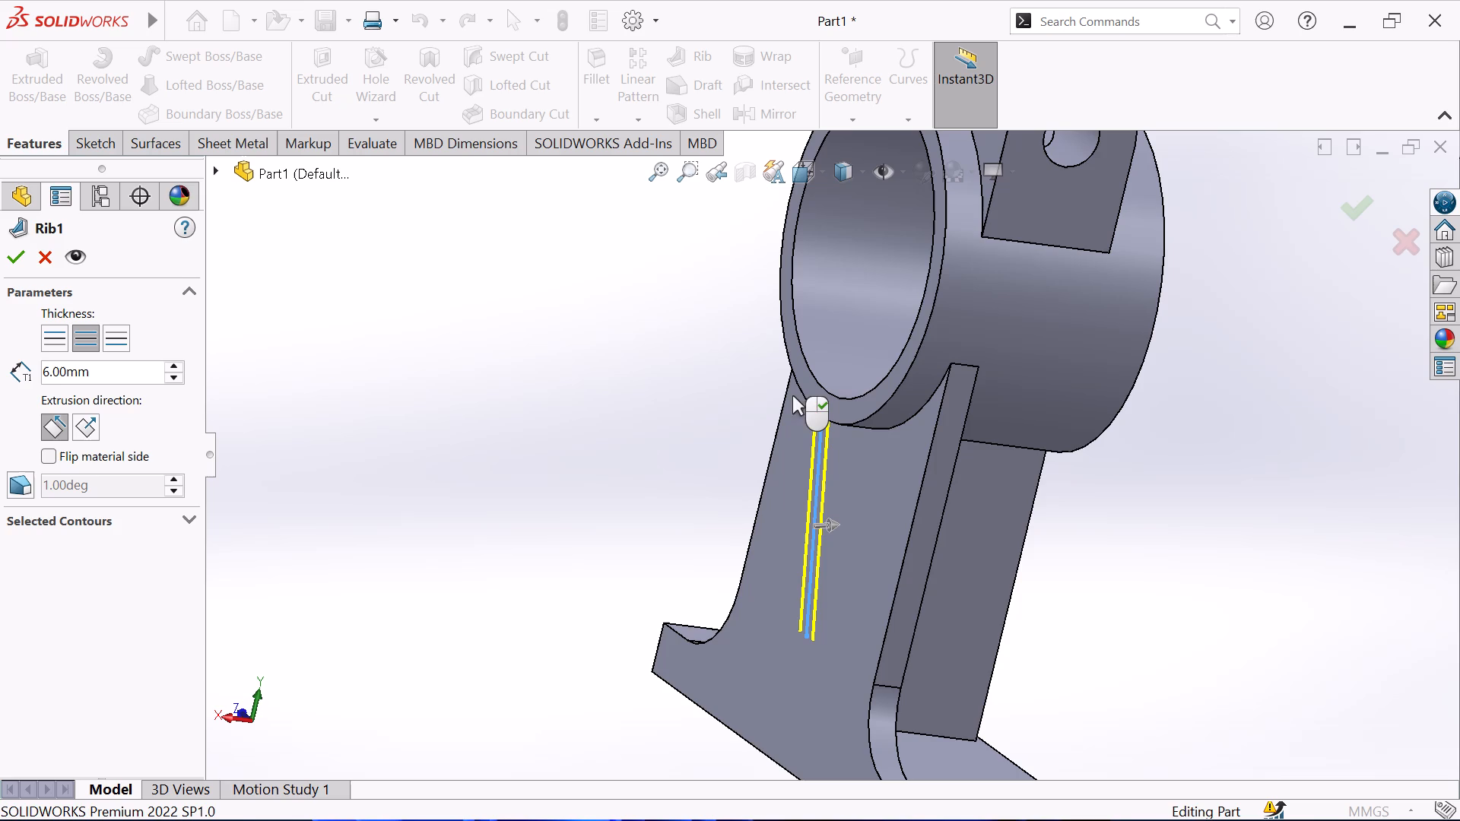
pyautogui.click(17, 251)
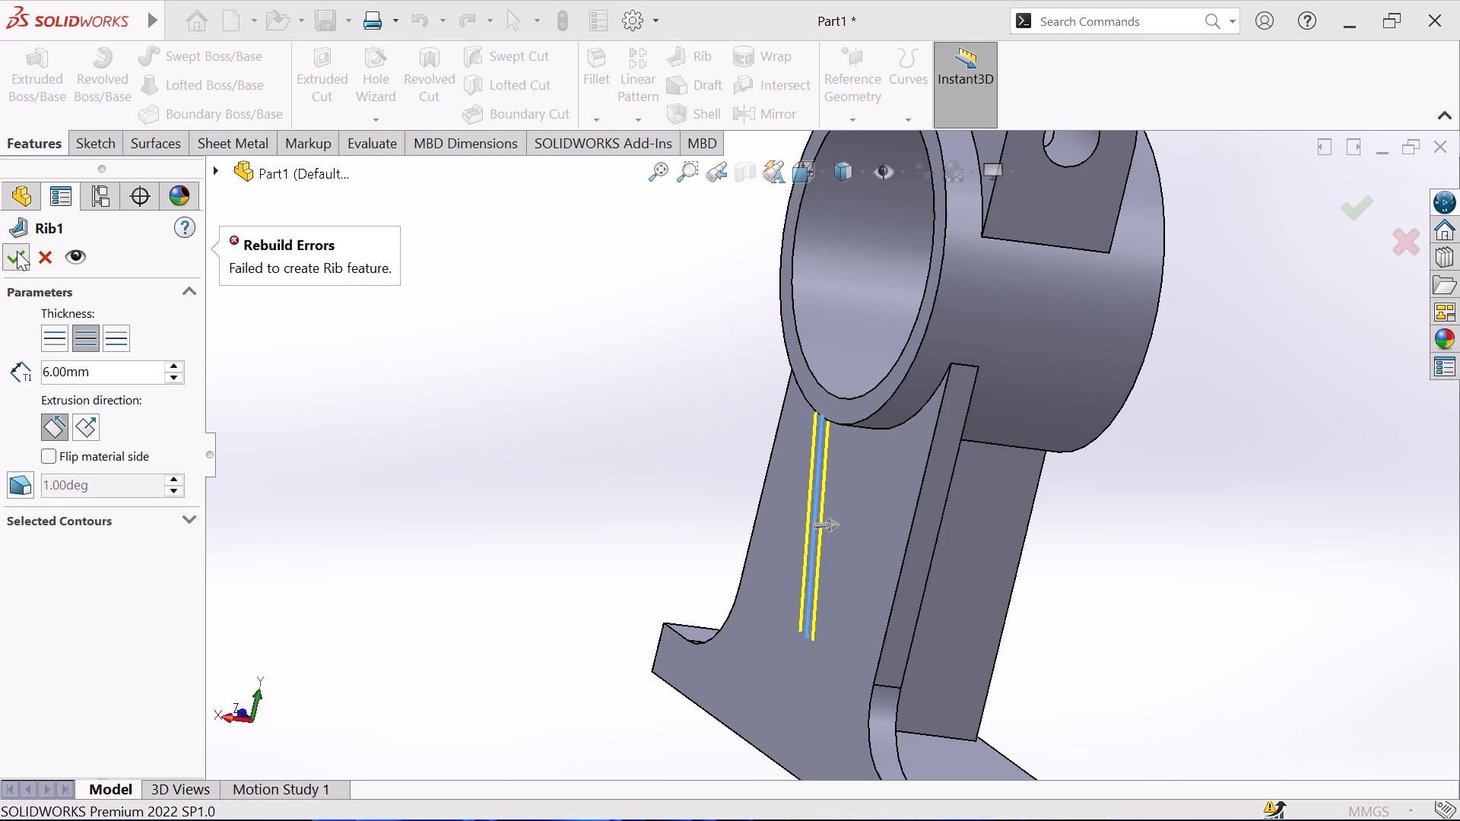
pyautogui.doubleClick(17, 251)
# Examine the rib preview from several angles, especially where its edges meet the ring's lower outer edge.
pyautogui.scroll(-1, 706, 585)
pyautogui.moveTo(693, 570); pyautogui.dragTo(682, 557, button='middle')
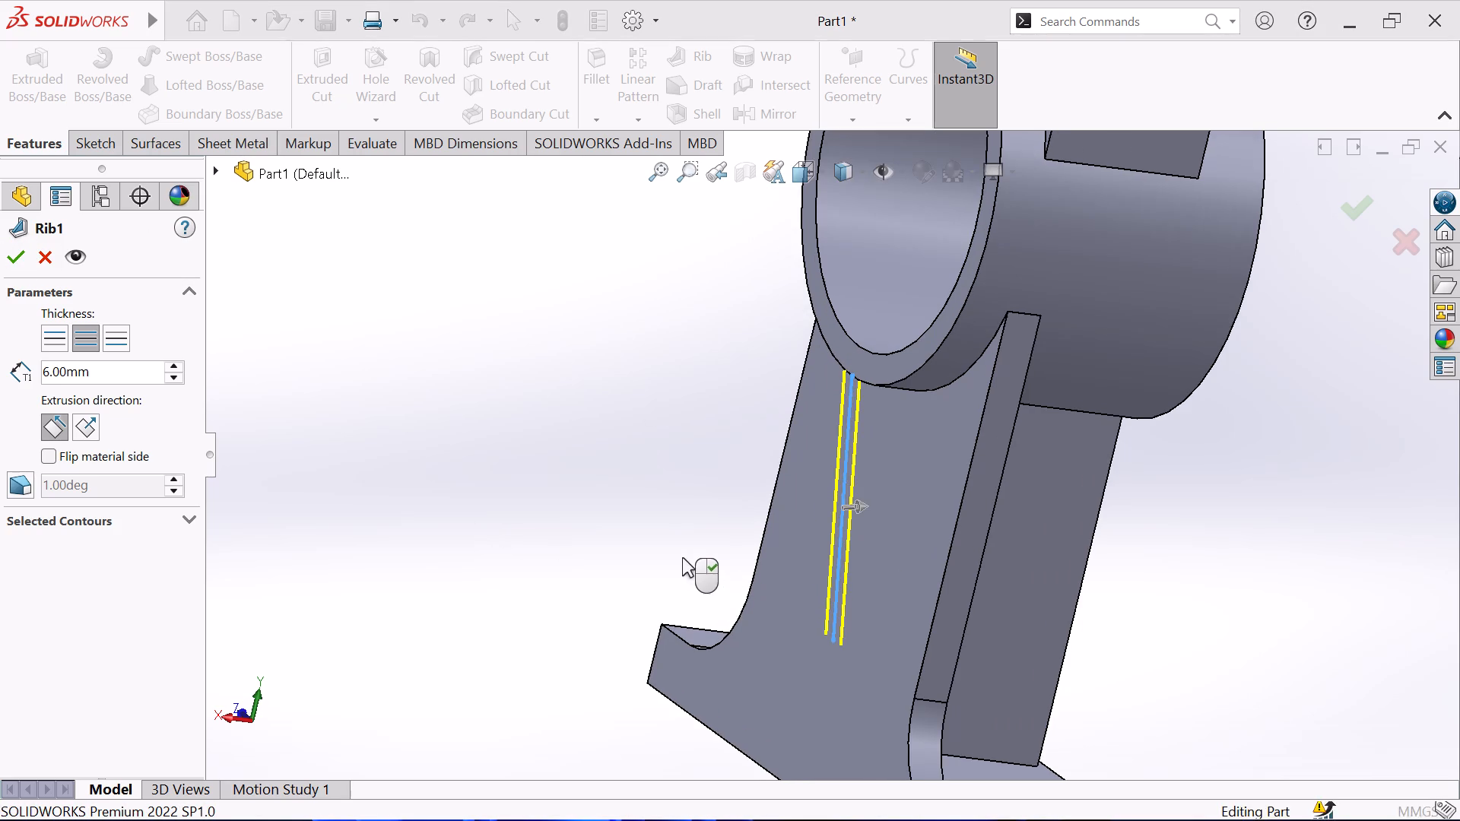
pyautogui.moveTo(682, 557); pyautogui.dragTo(640, 556, button='middle')
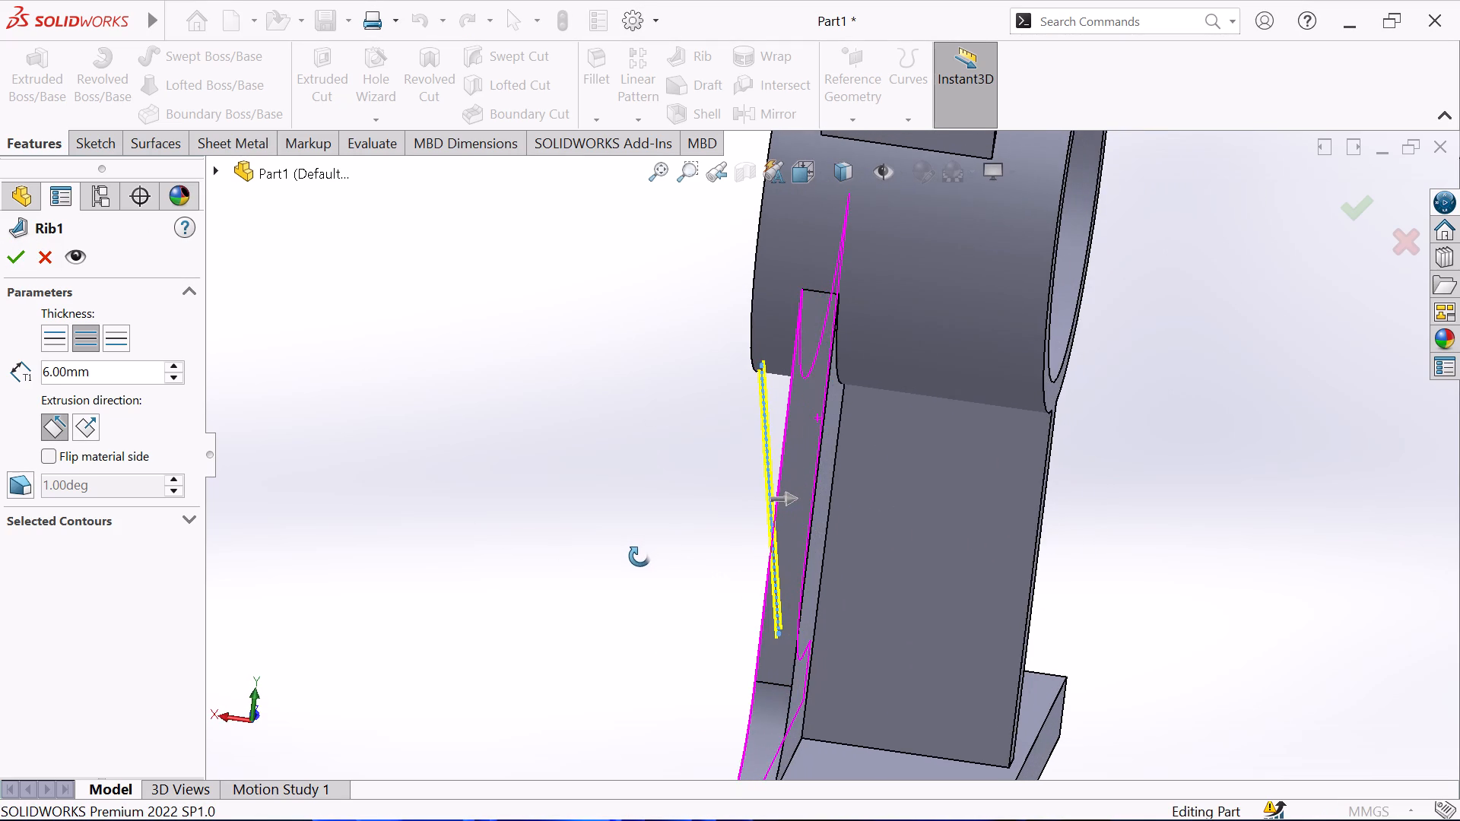
pyautogui.moveTo(640, 556); pyautogui.dragTo(600, 569, button='middle')
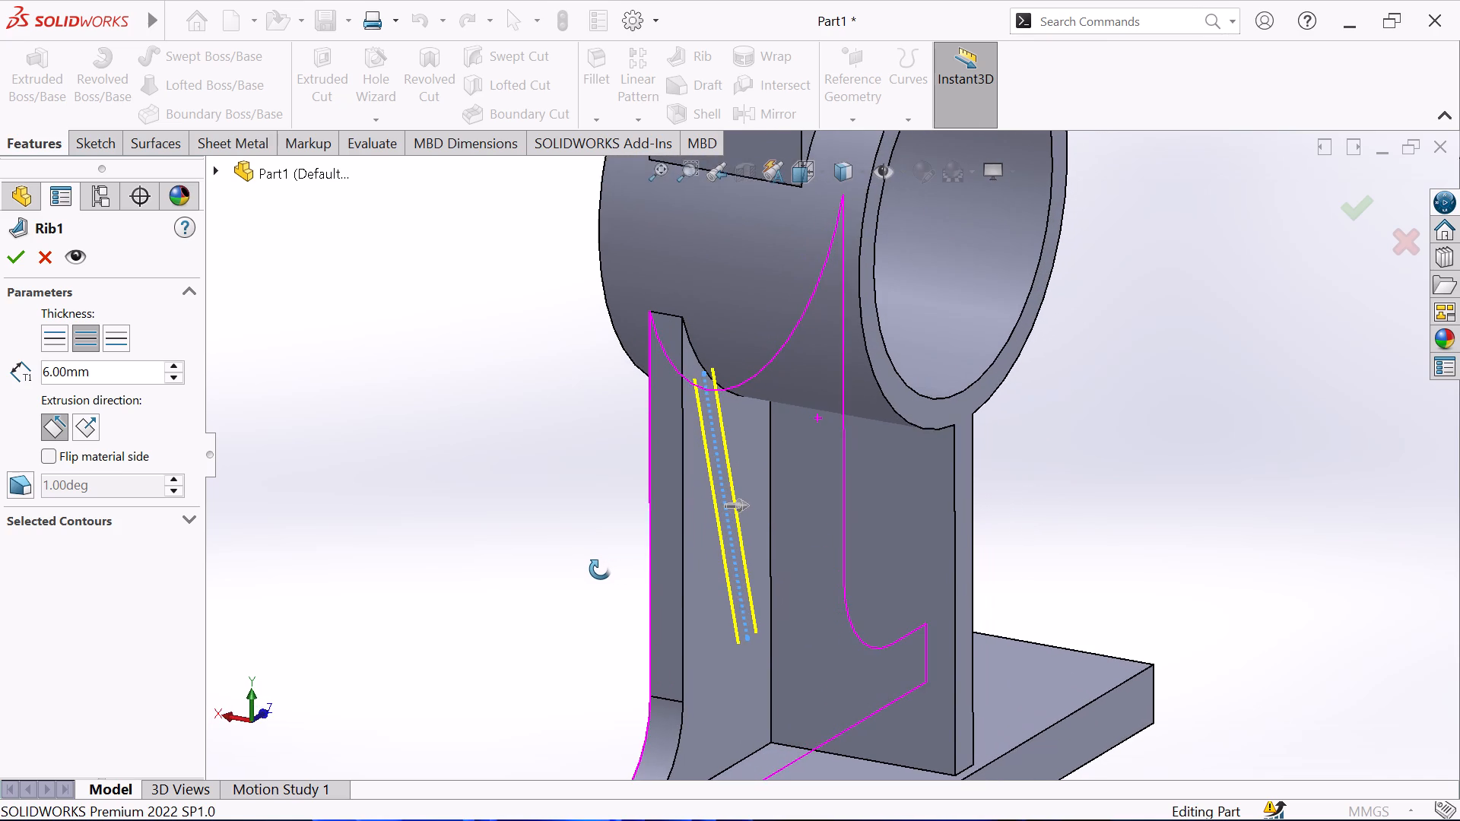
pyautogui.moveTo(600, 569); pyautogui.dragTo(759, 609, button='middle')
pyautogui.scroll(-3, 915, 355)
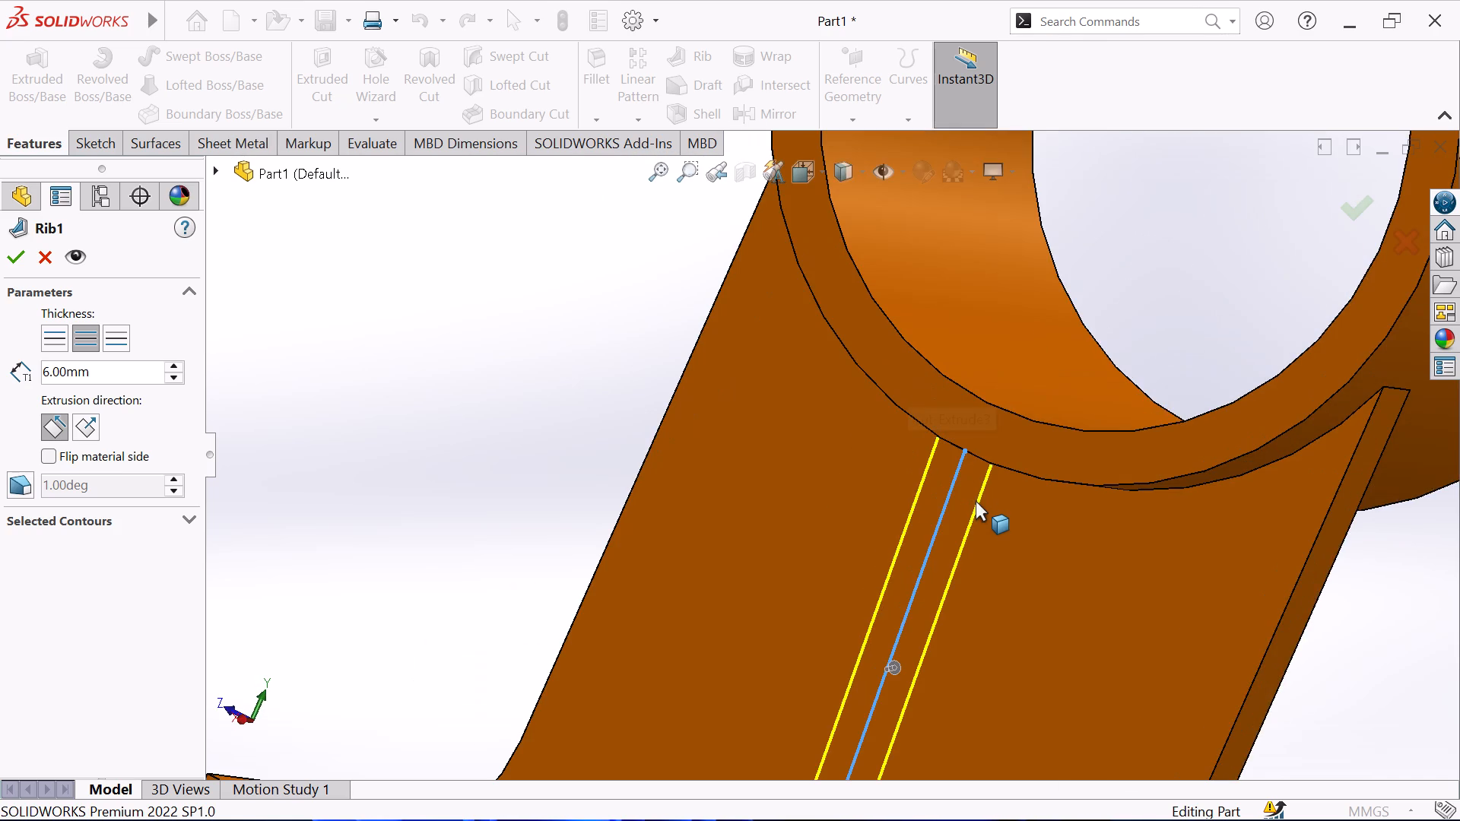
pyautogui.scroll(-2, 976, 500)
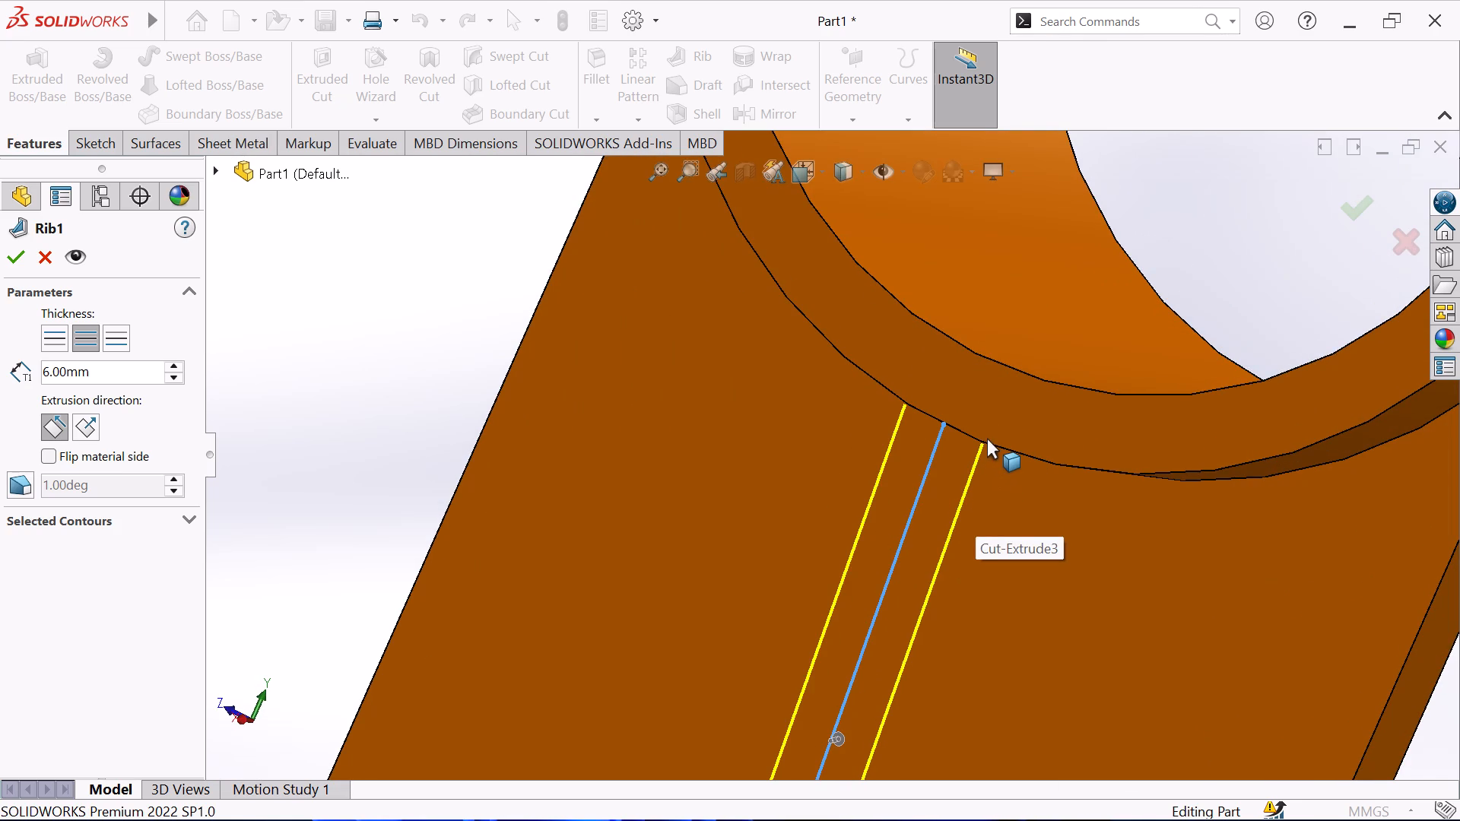
pyautogui.scroll(3, 976, 443)
pyautogui.scroll(3, 898, 562)
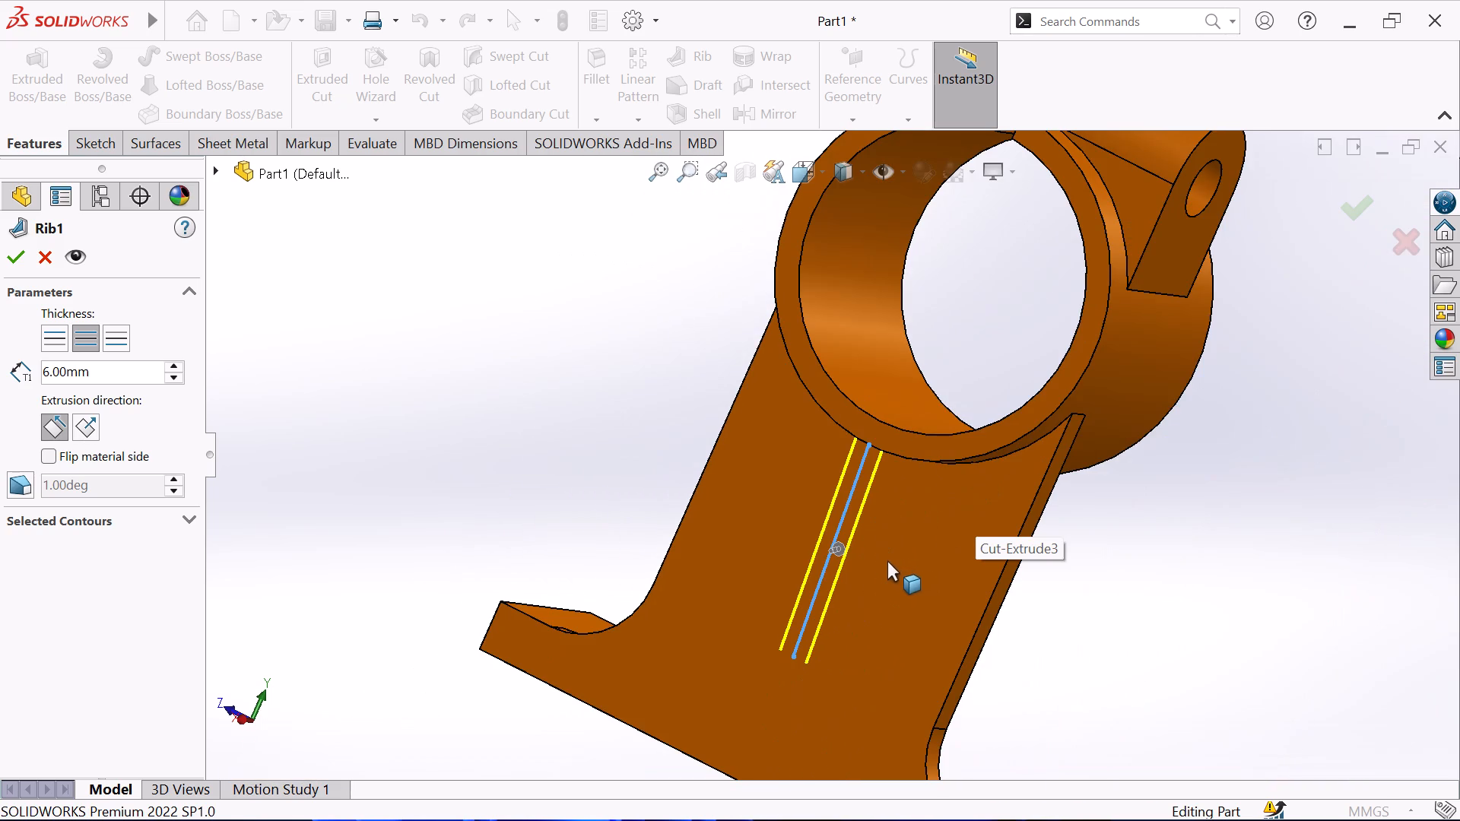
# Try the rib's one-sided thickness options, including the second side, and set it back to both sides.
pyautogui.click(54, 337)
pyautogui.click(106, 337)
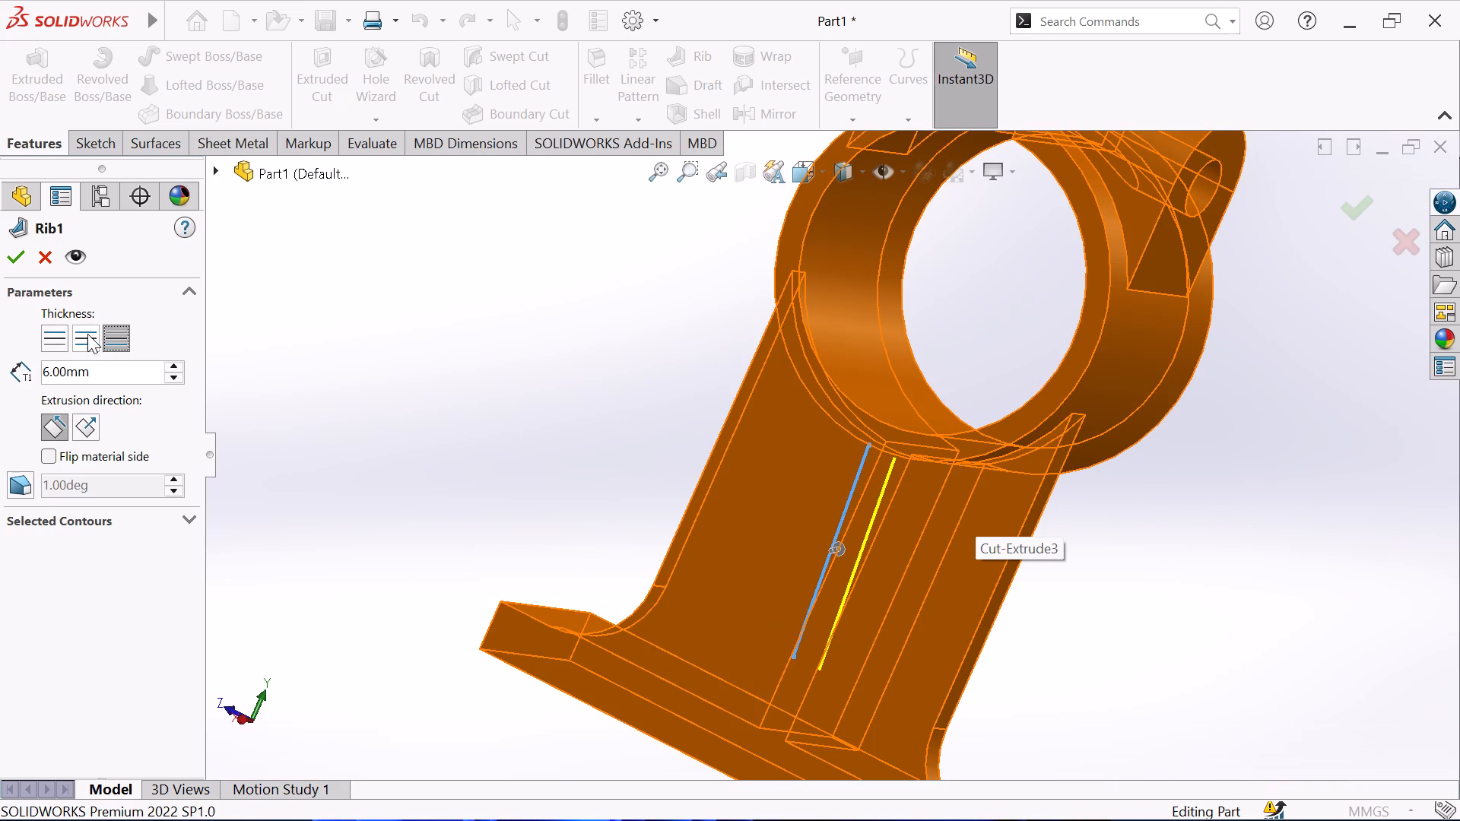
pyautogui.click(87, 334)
# Inspect closely how the rib preview's upper ends meet the ring's outer edge, and abandon the rib.
pyautogui.click(297, 414)
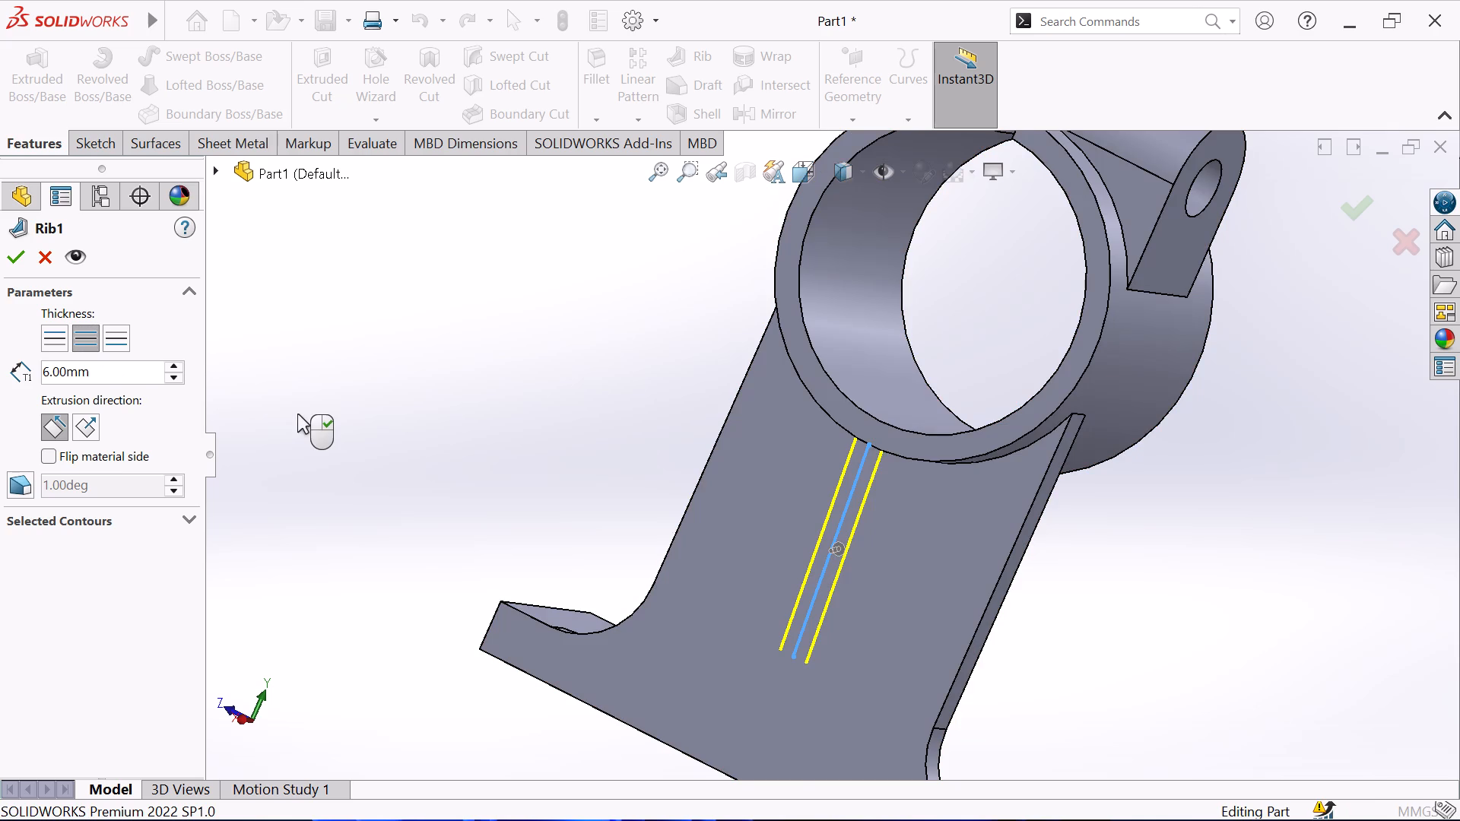
pyautogui.scroll(-2, 976, 469)
pyautogui.scroll(-2, 815, 451)
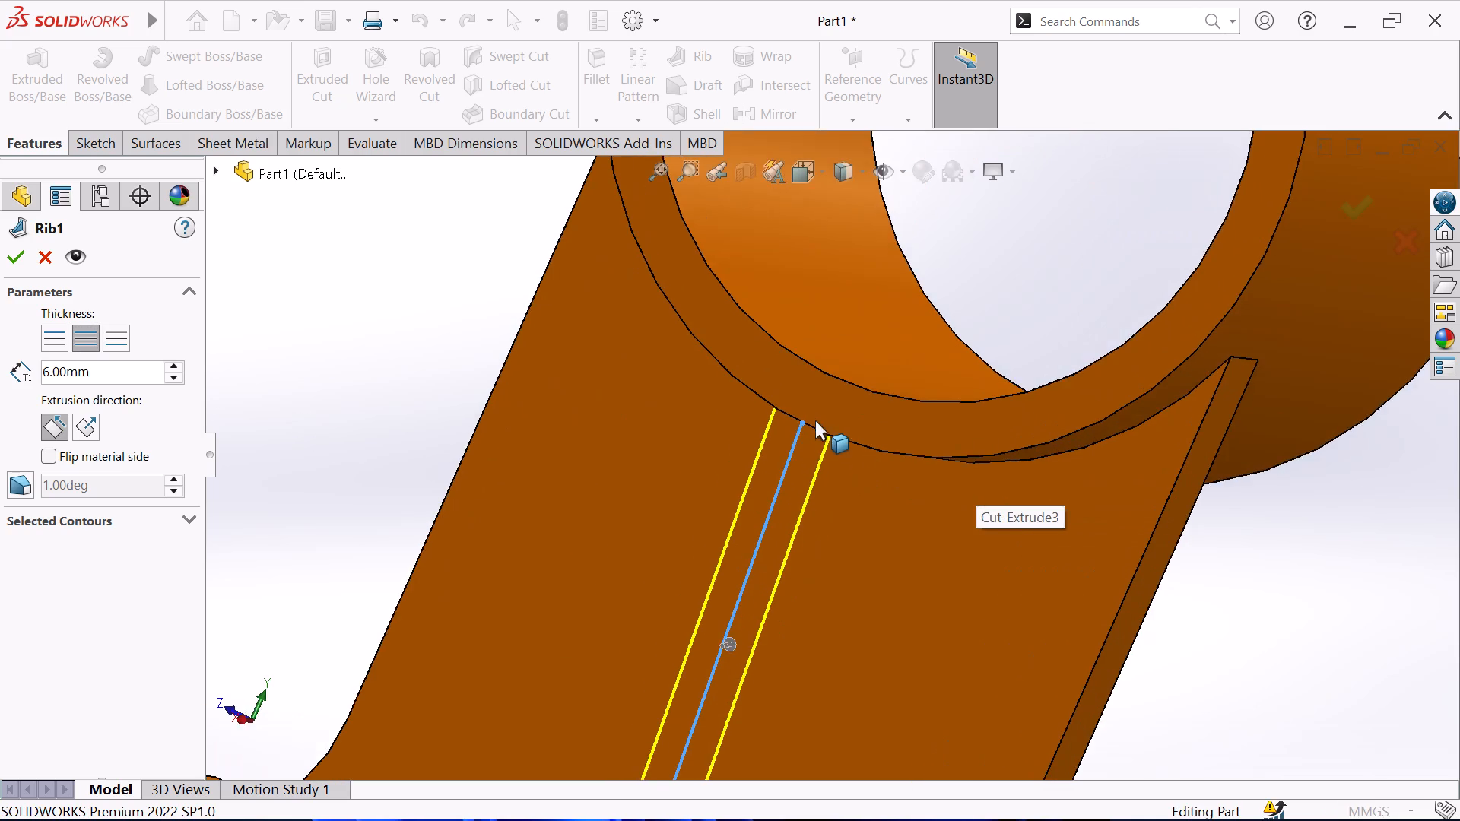
pyautogui.scroll(-7, 819, 416)
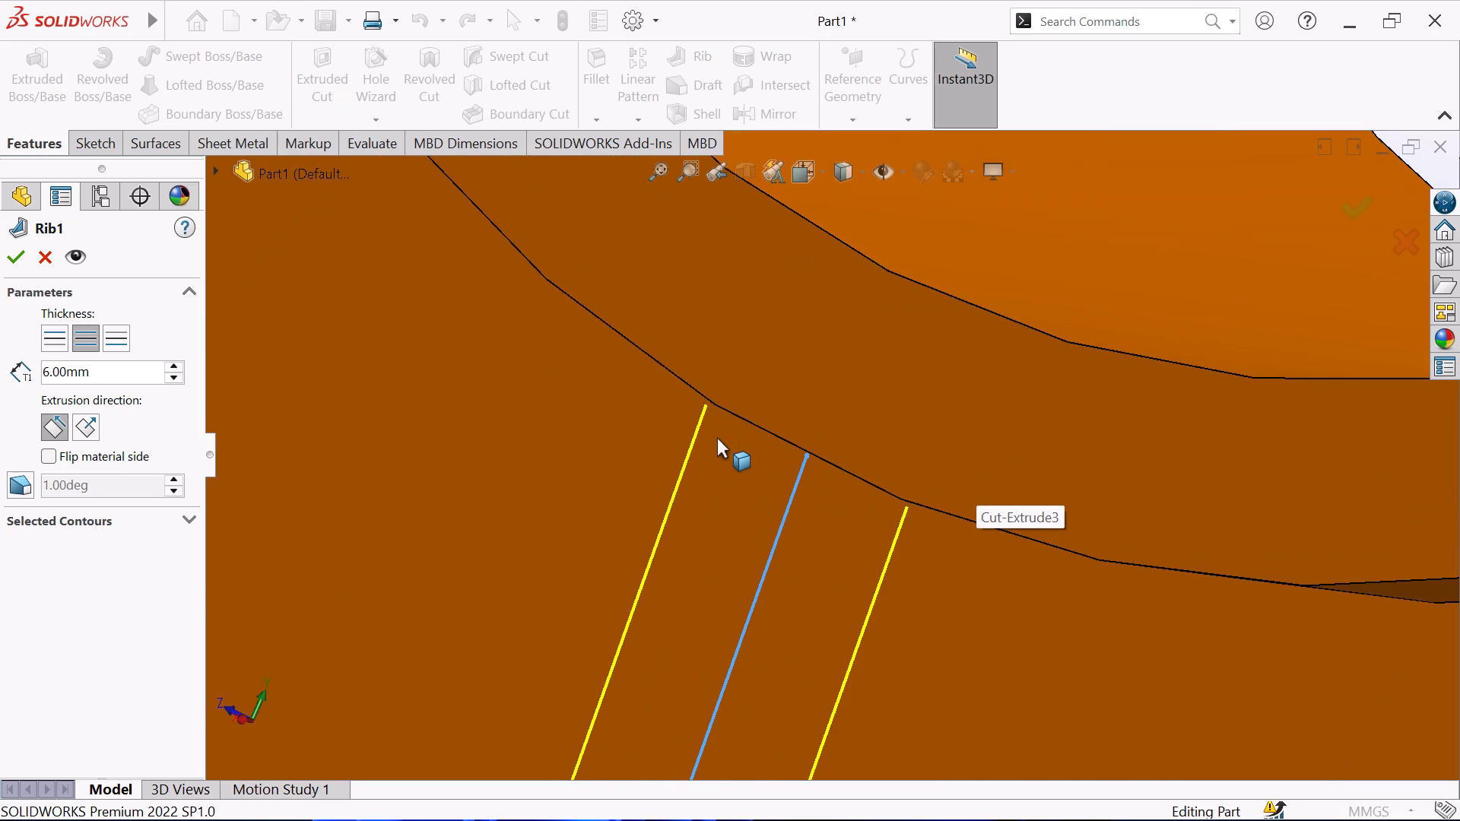
pyautogui.scroll(2, 716, 437)
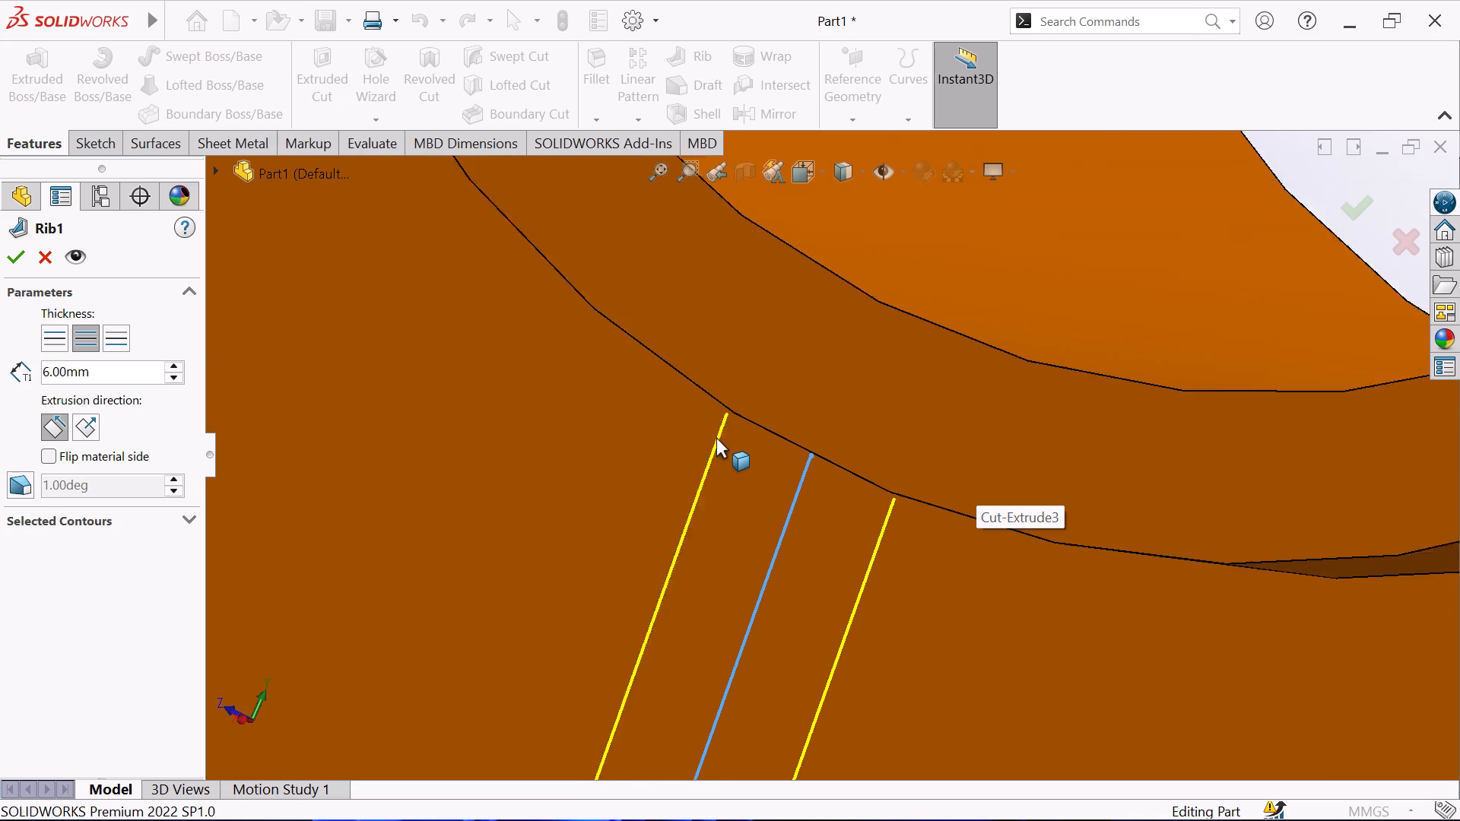
pyautogui.scroll(8, 716, 437)
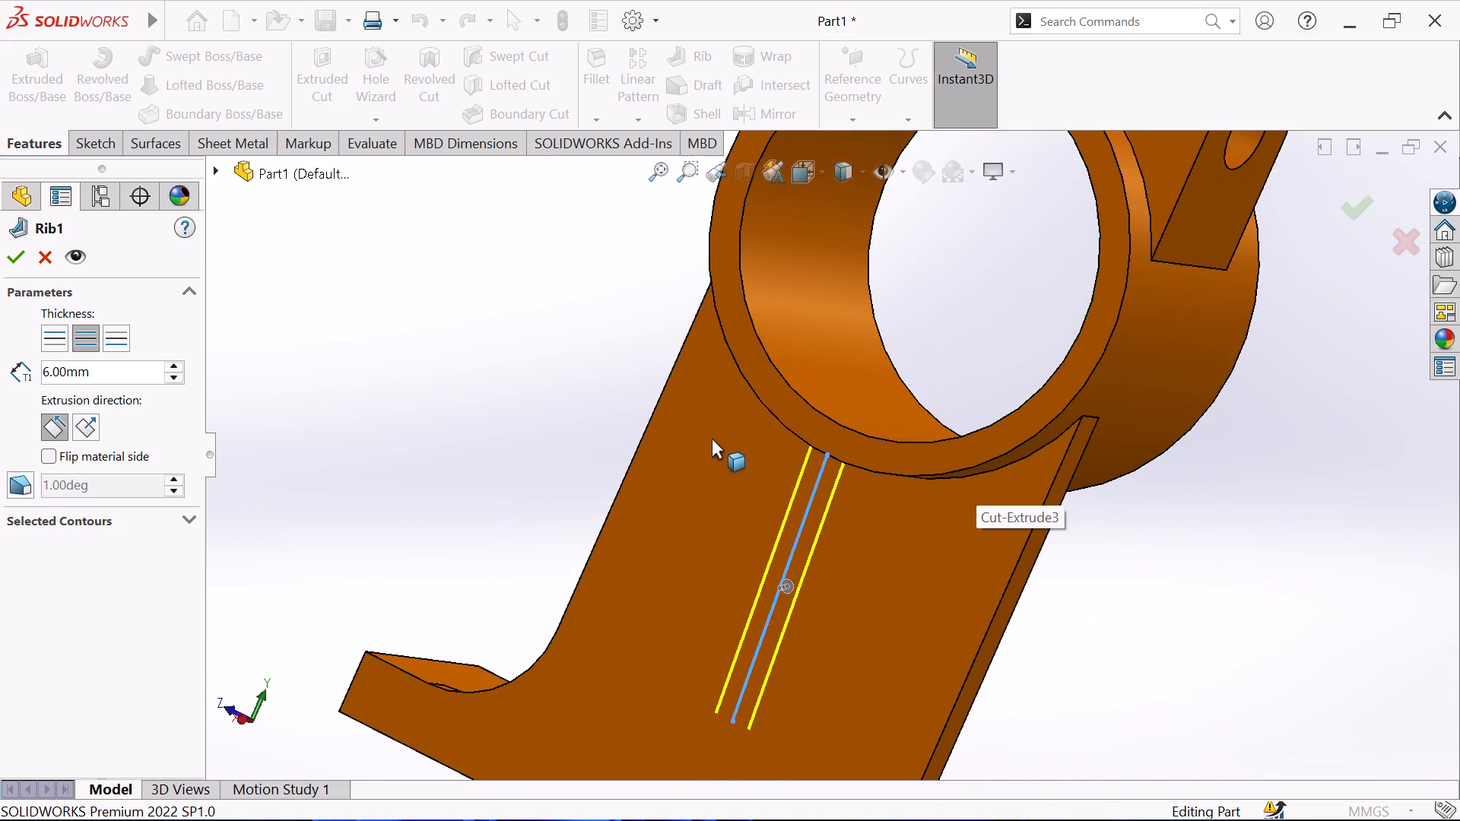
pyautogui.scroll(1, 712, 438)
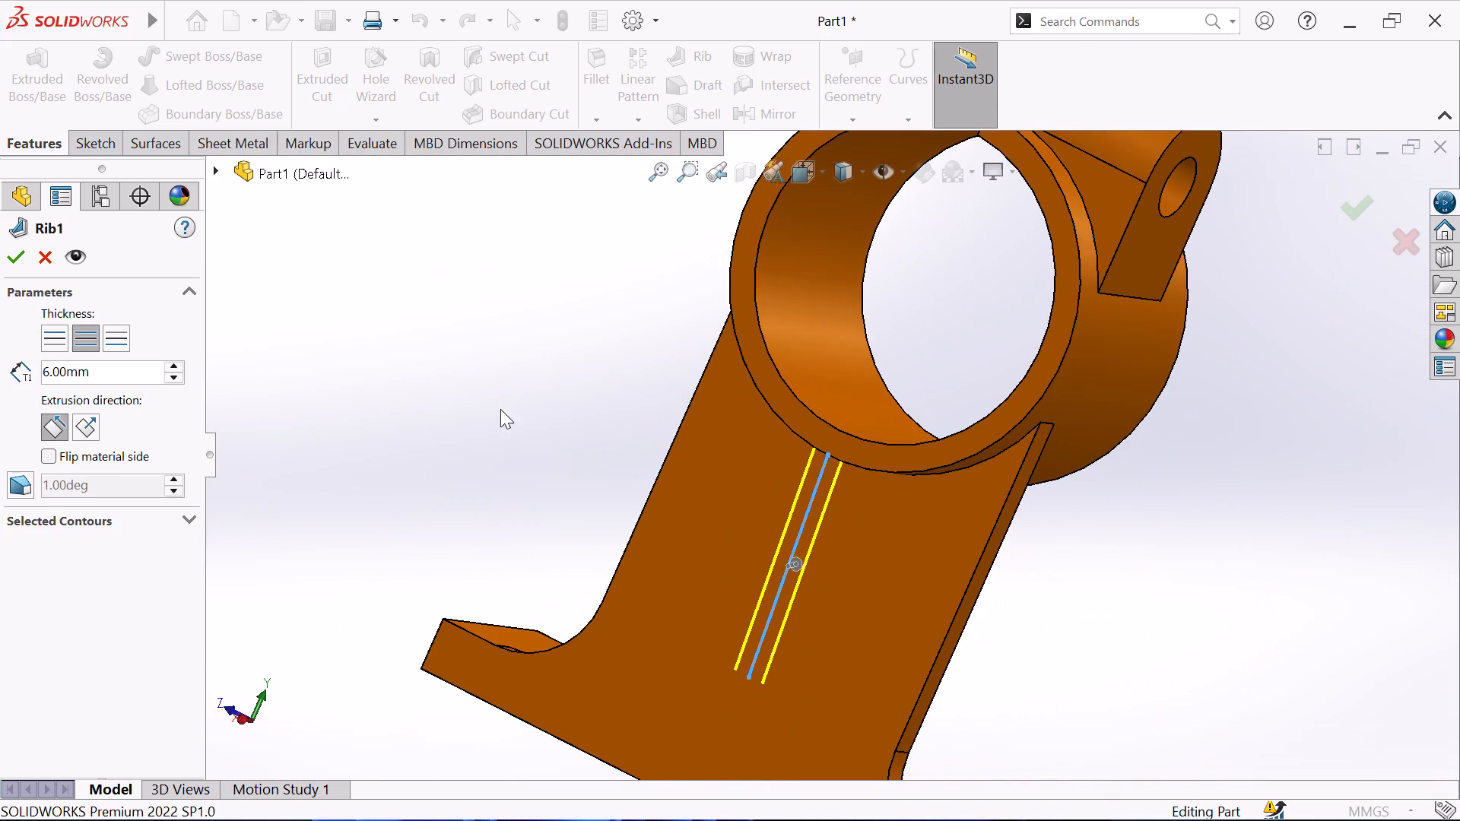
pyautogui.click(47, 255)
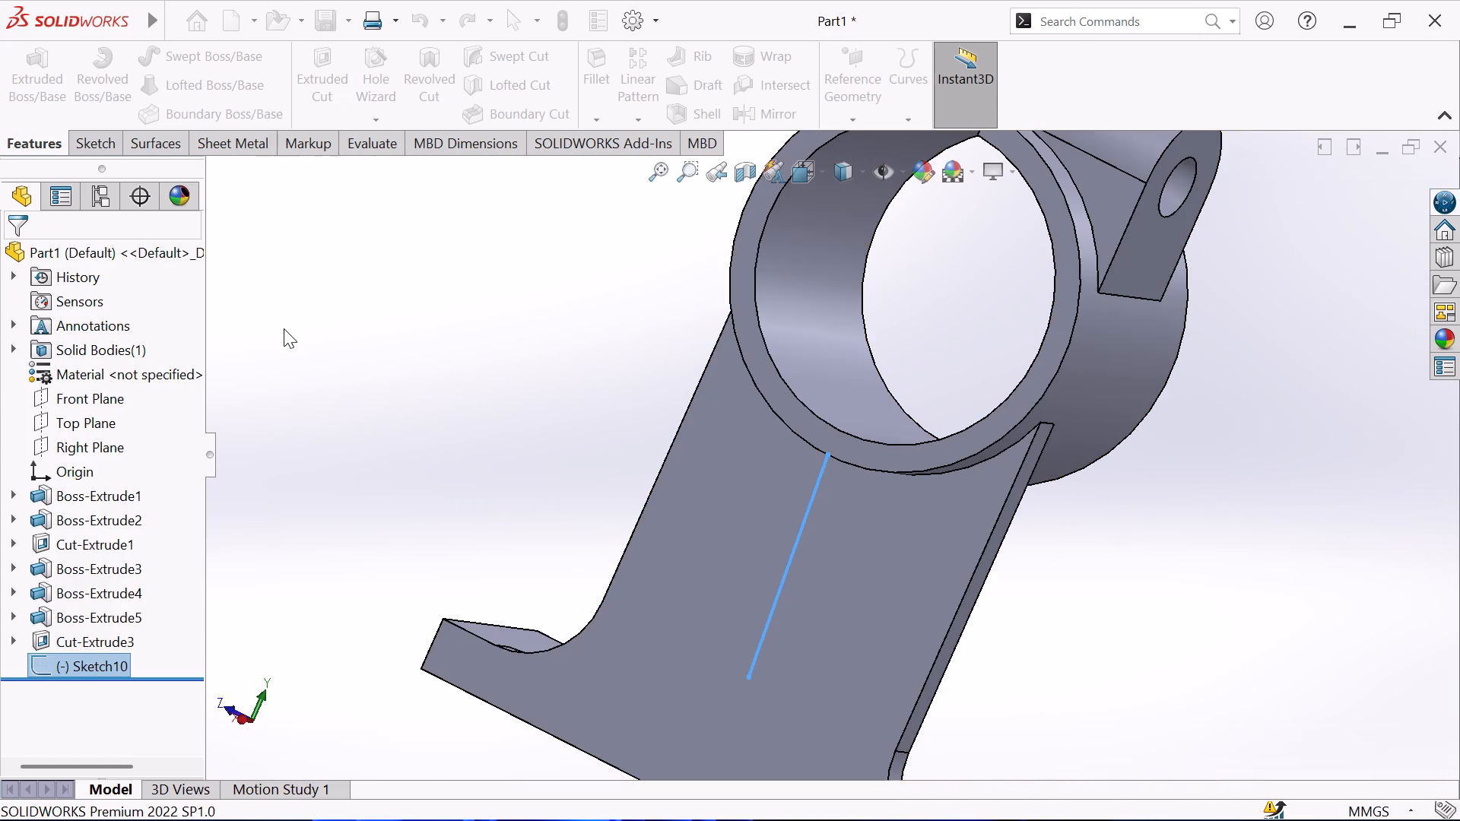
# Undo back into the slanted-line sketch and undo the trimming of the ring's converted end-face edge.
pyautogui.hotkey('ctrl', 'z')
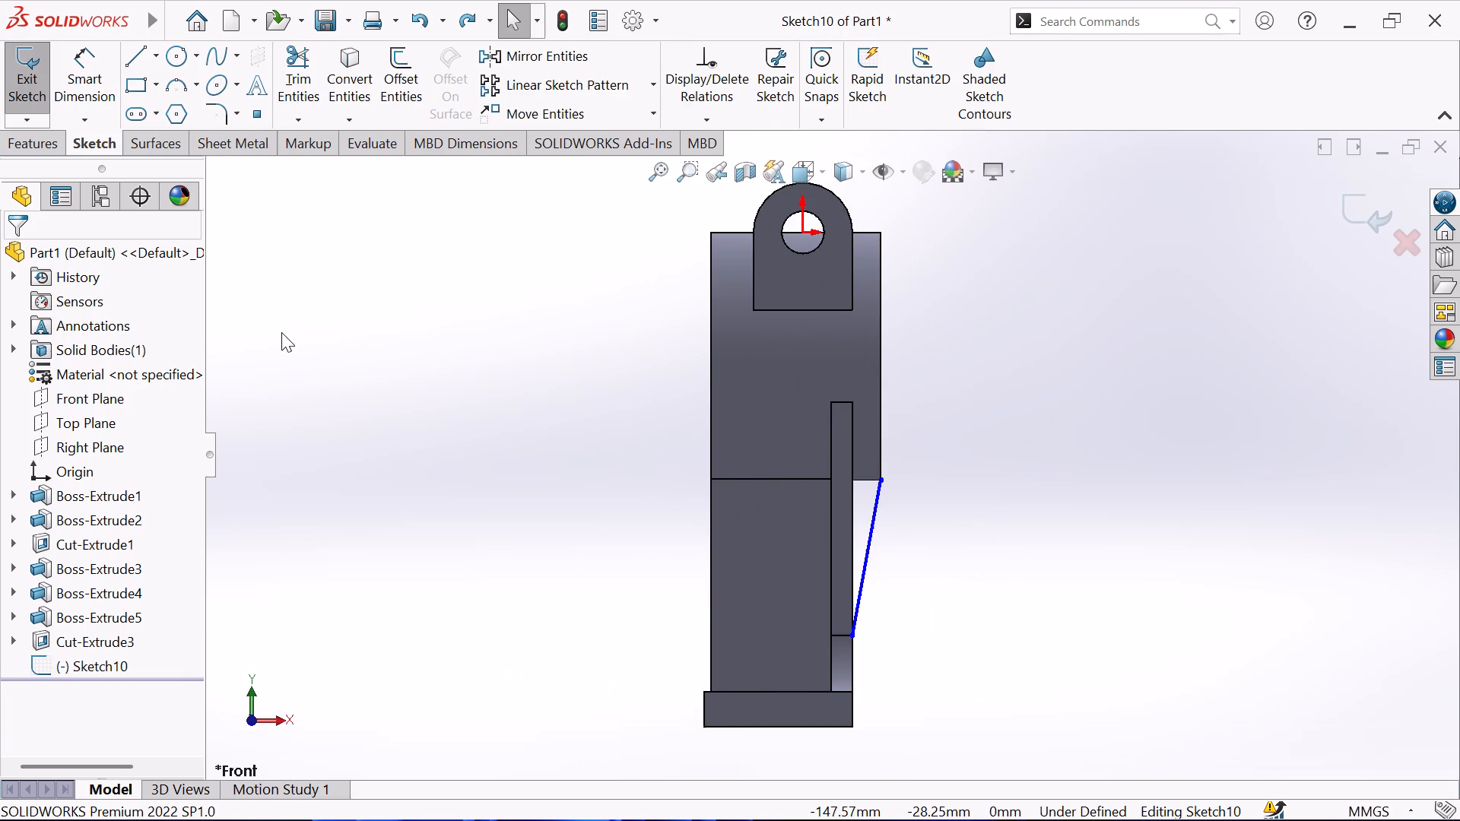
pyautogui.hotkey('ctrl', 'z')
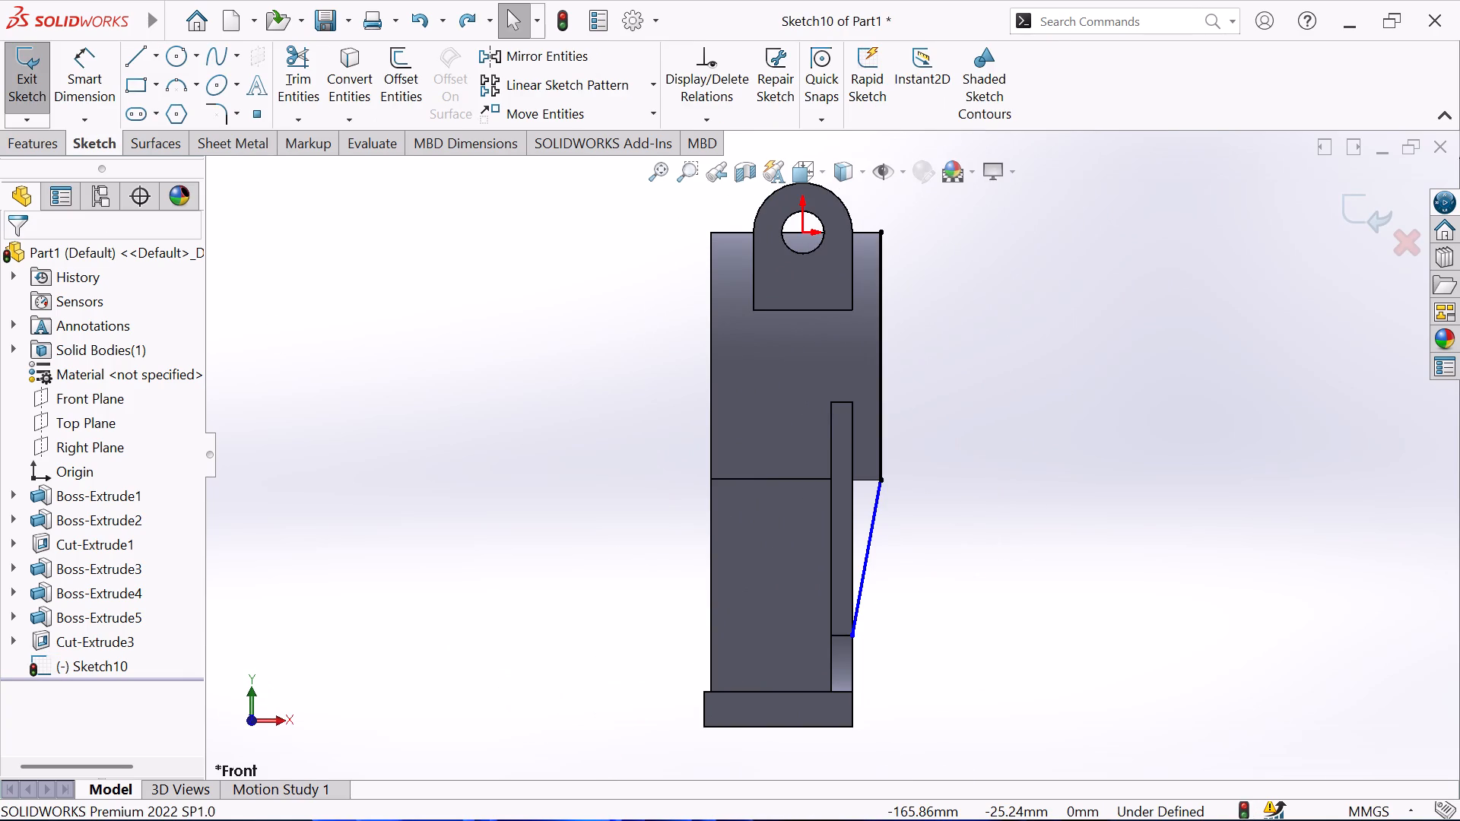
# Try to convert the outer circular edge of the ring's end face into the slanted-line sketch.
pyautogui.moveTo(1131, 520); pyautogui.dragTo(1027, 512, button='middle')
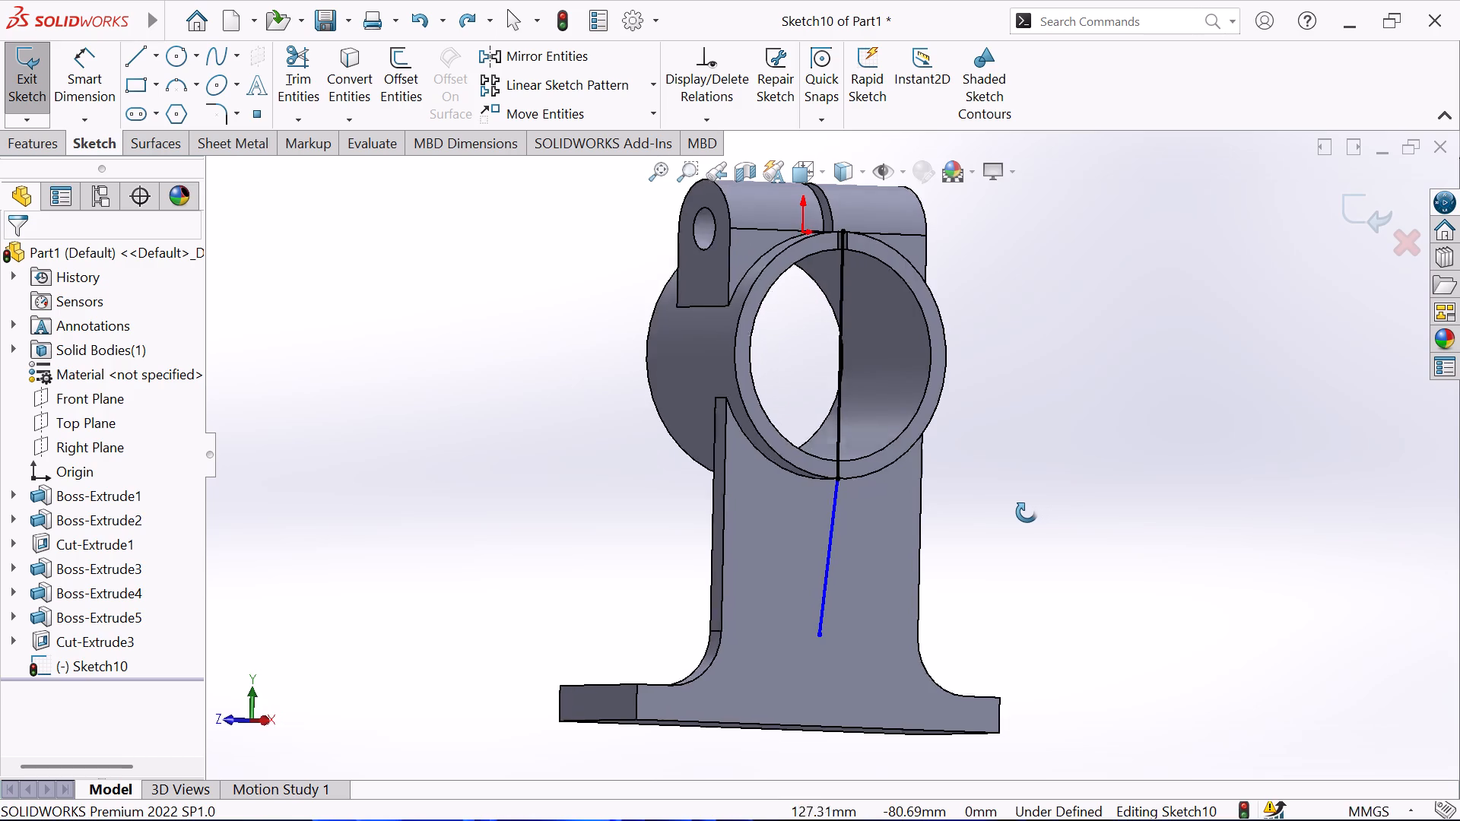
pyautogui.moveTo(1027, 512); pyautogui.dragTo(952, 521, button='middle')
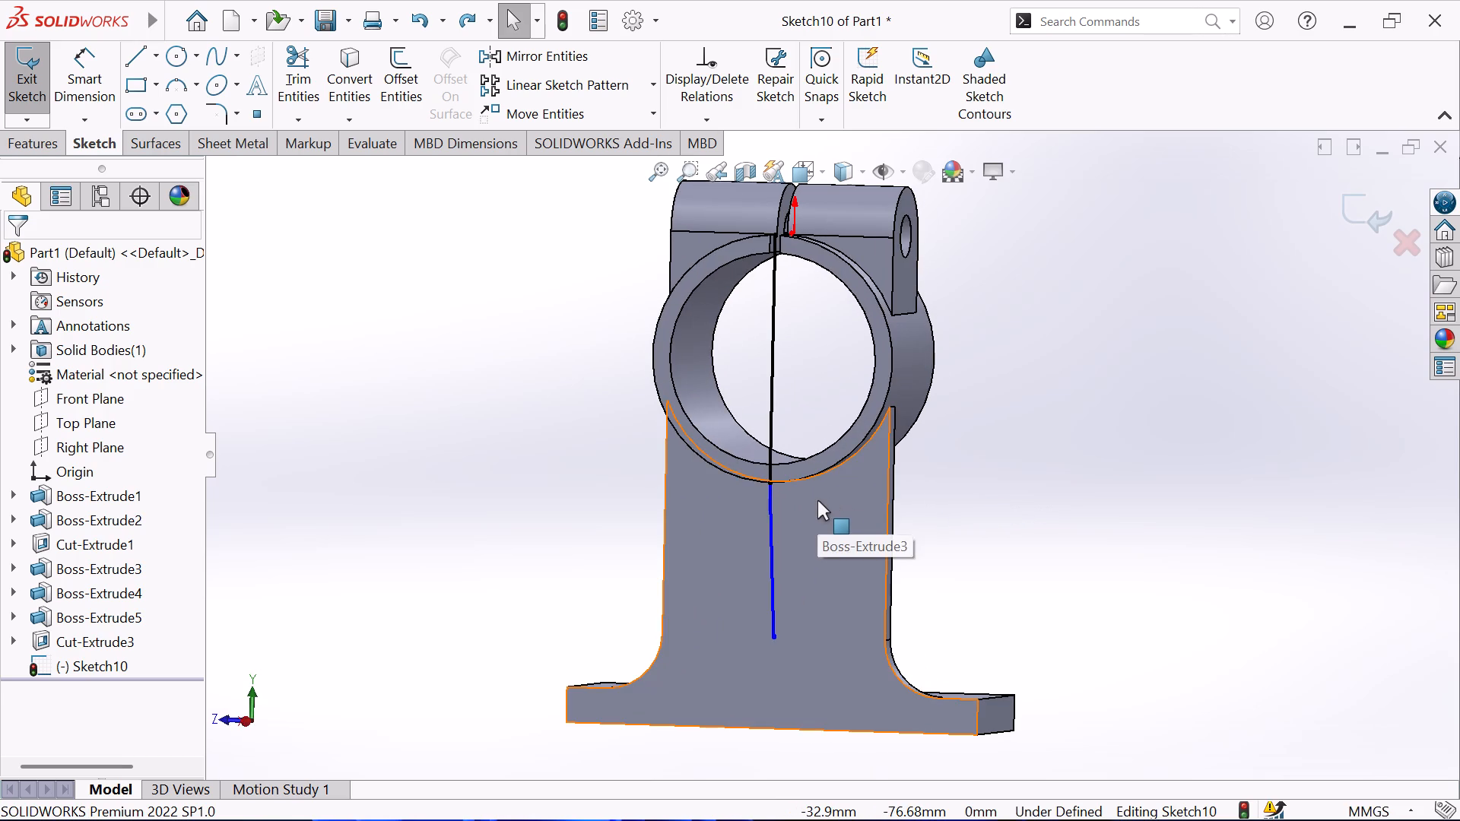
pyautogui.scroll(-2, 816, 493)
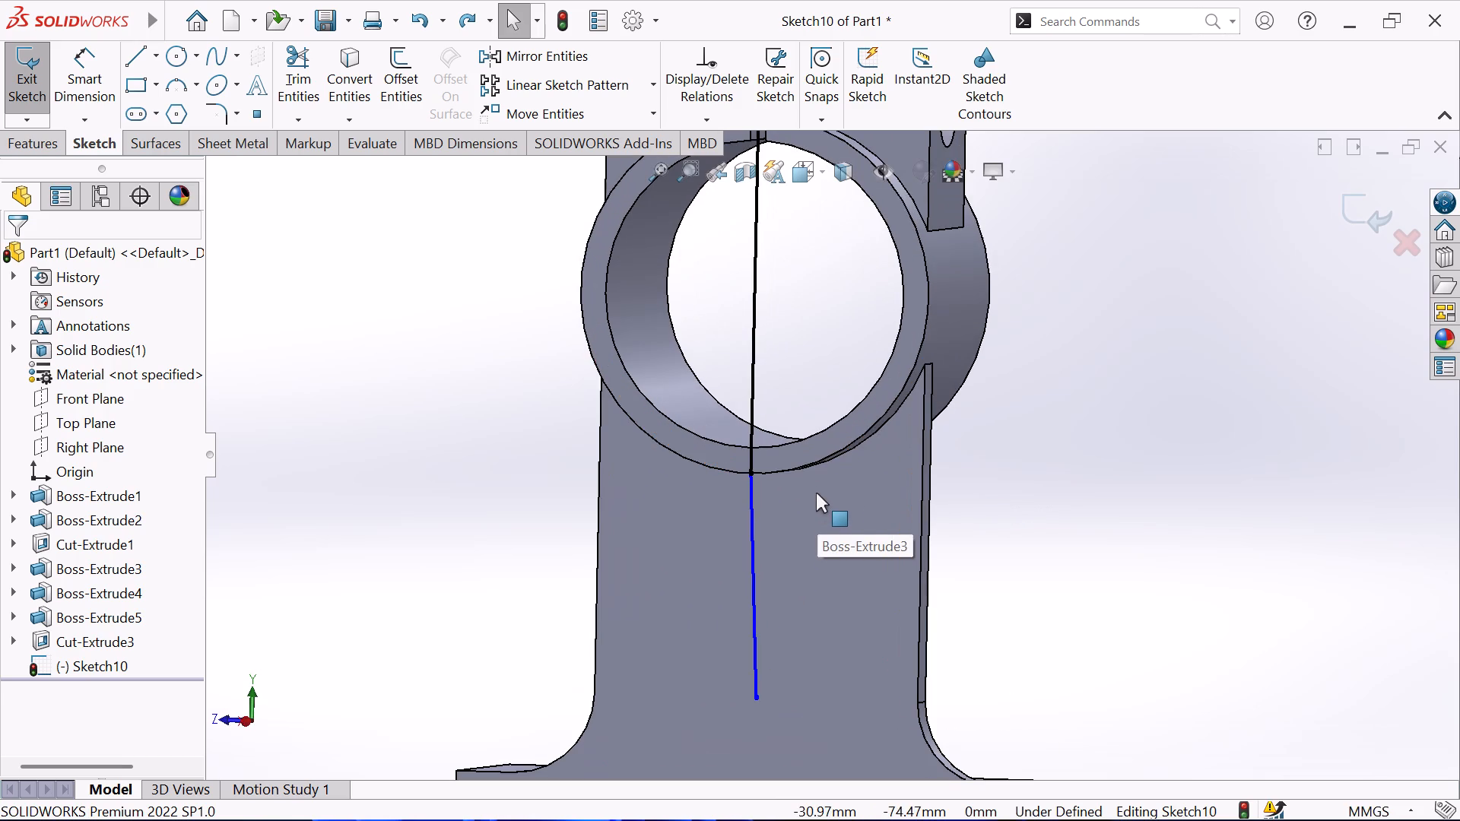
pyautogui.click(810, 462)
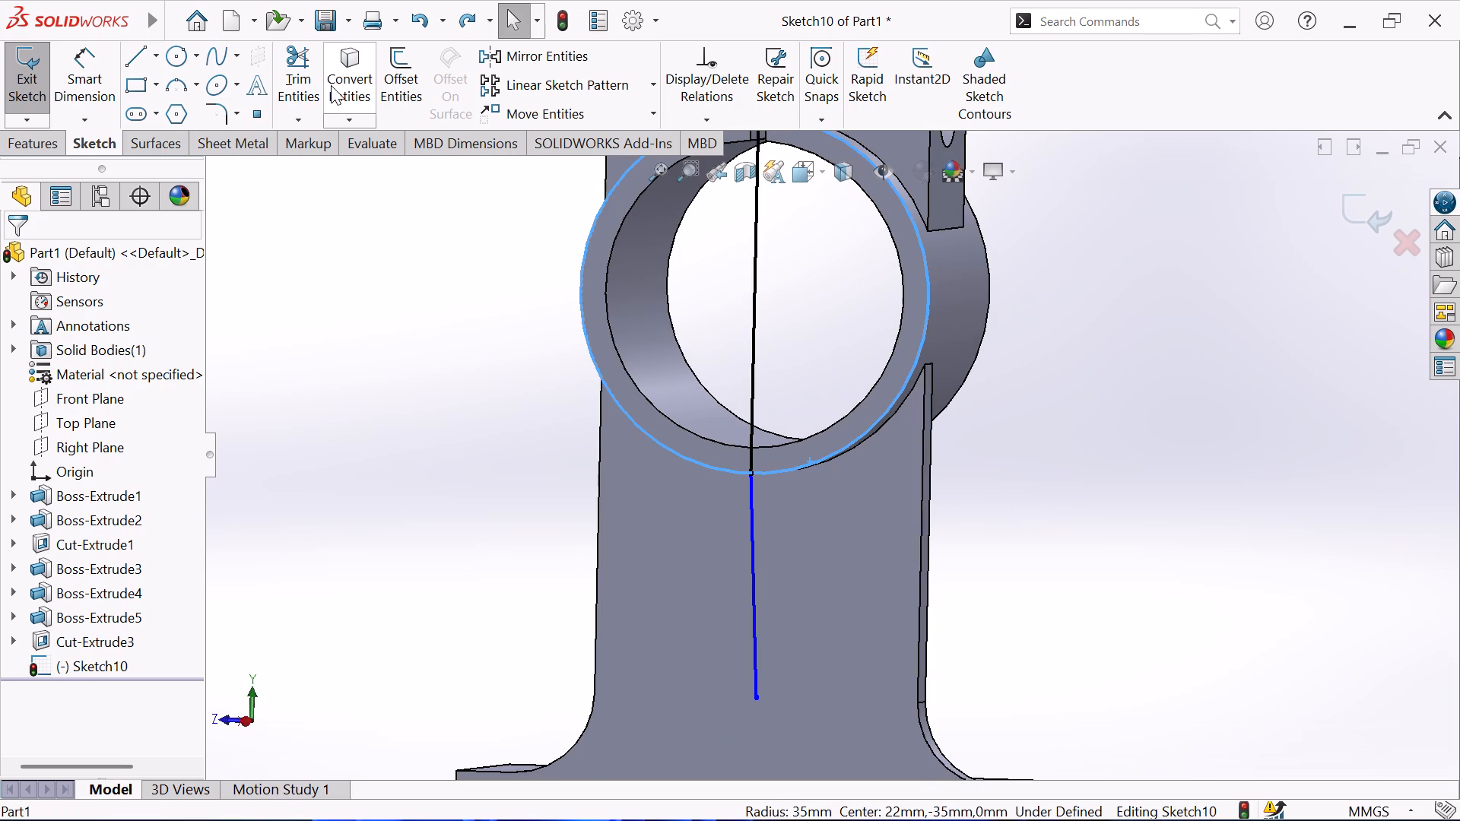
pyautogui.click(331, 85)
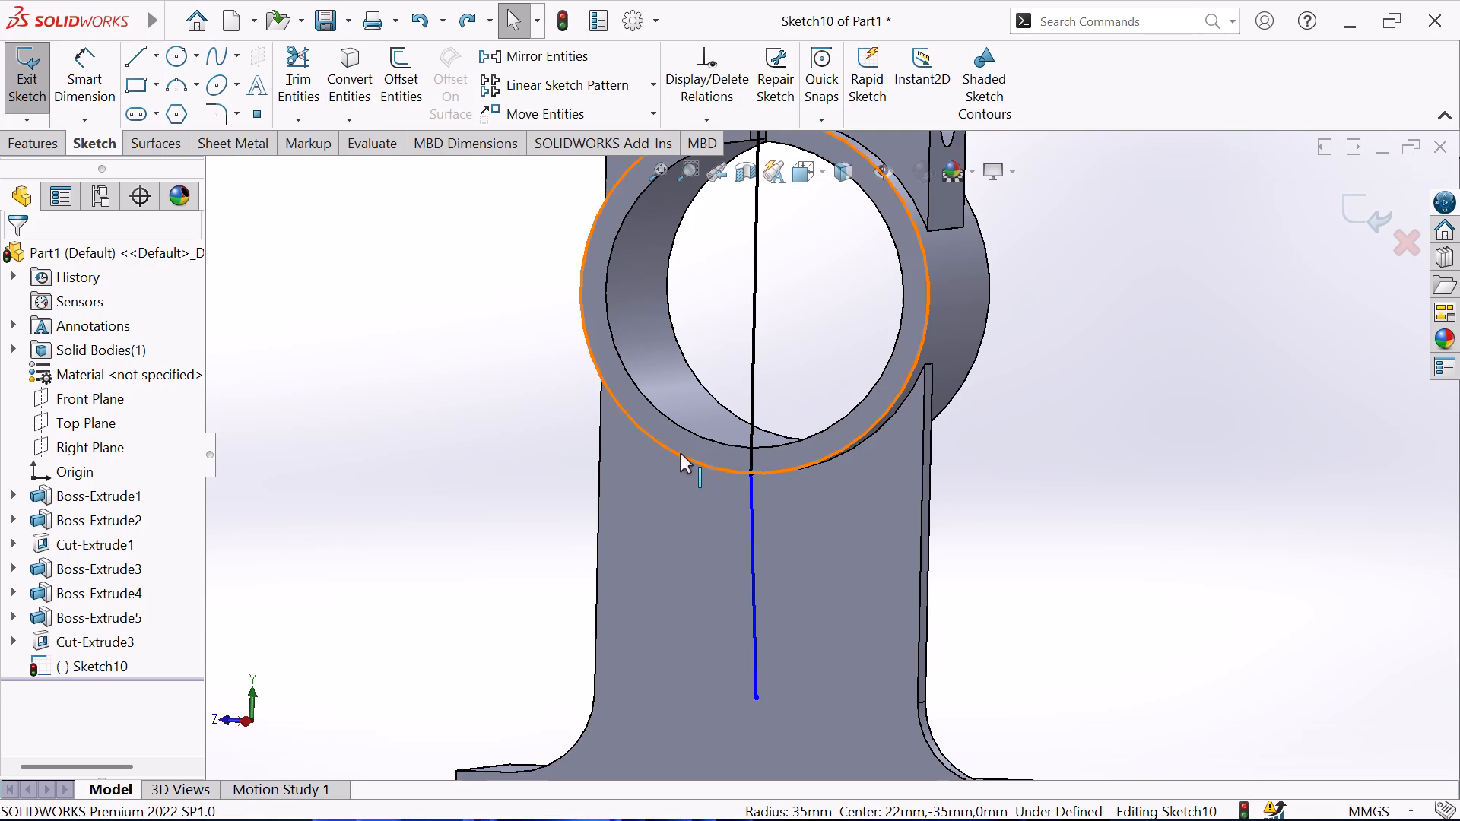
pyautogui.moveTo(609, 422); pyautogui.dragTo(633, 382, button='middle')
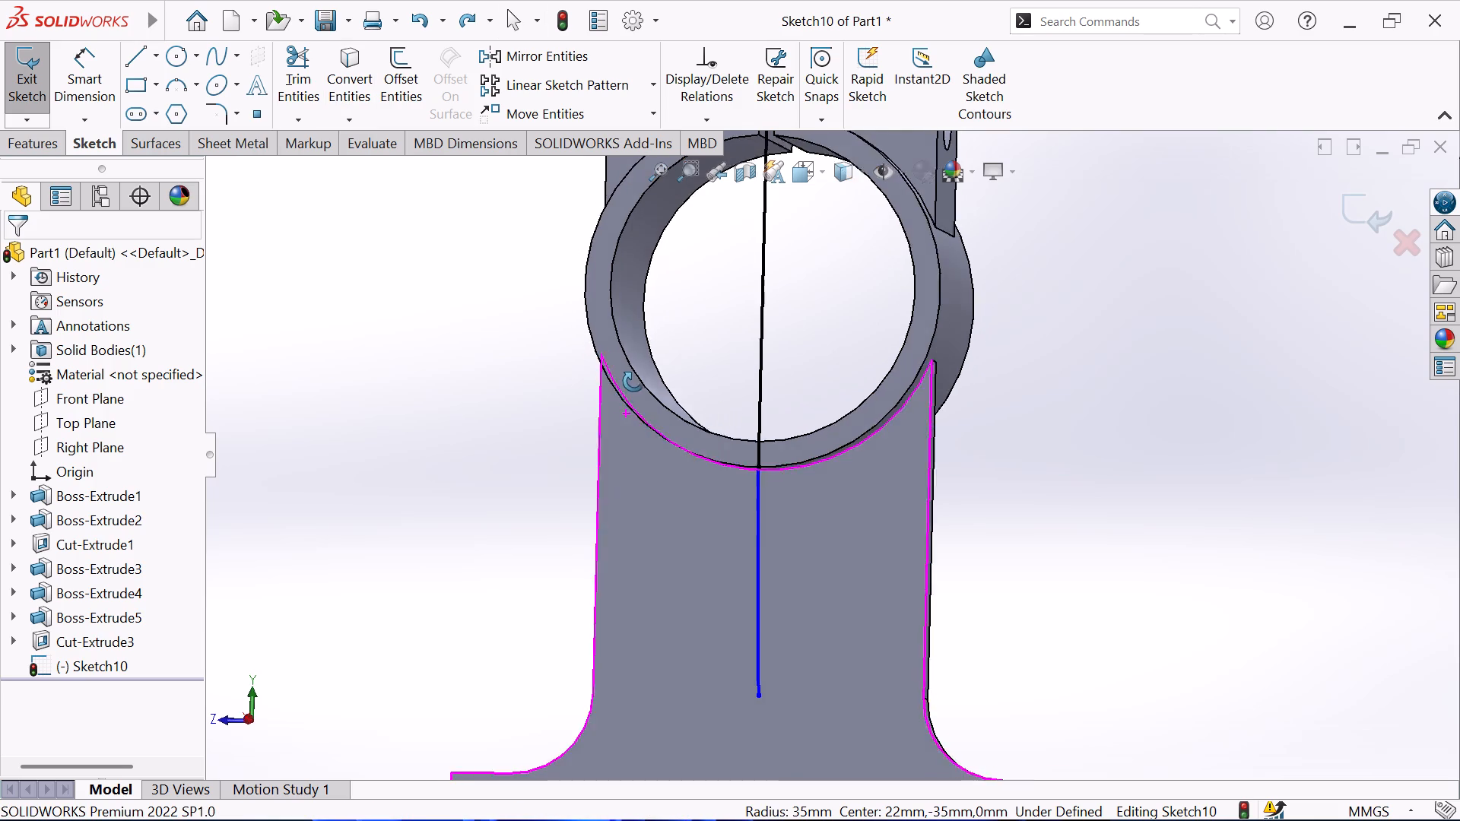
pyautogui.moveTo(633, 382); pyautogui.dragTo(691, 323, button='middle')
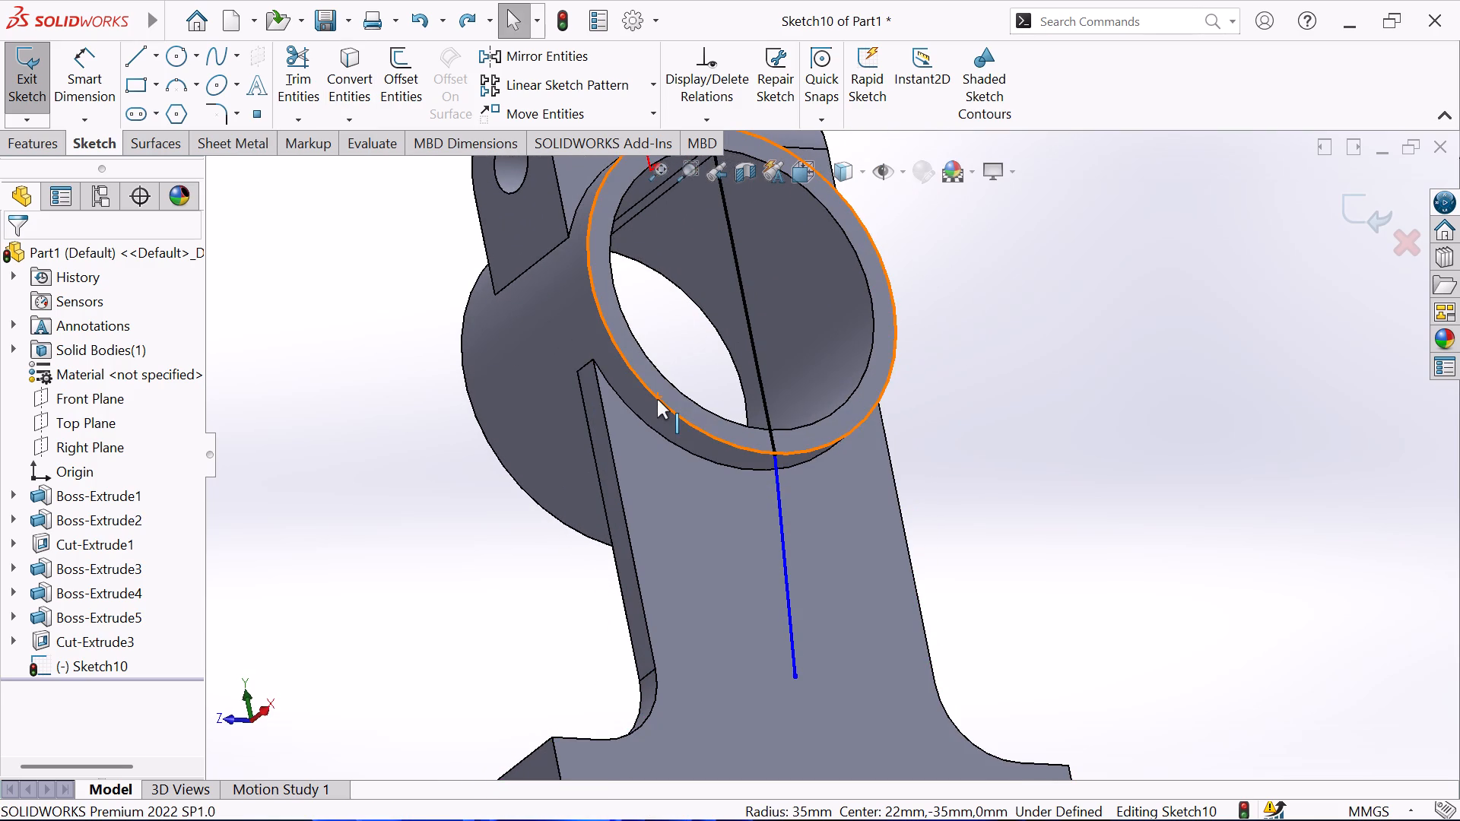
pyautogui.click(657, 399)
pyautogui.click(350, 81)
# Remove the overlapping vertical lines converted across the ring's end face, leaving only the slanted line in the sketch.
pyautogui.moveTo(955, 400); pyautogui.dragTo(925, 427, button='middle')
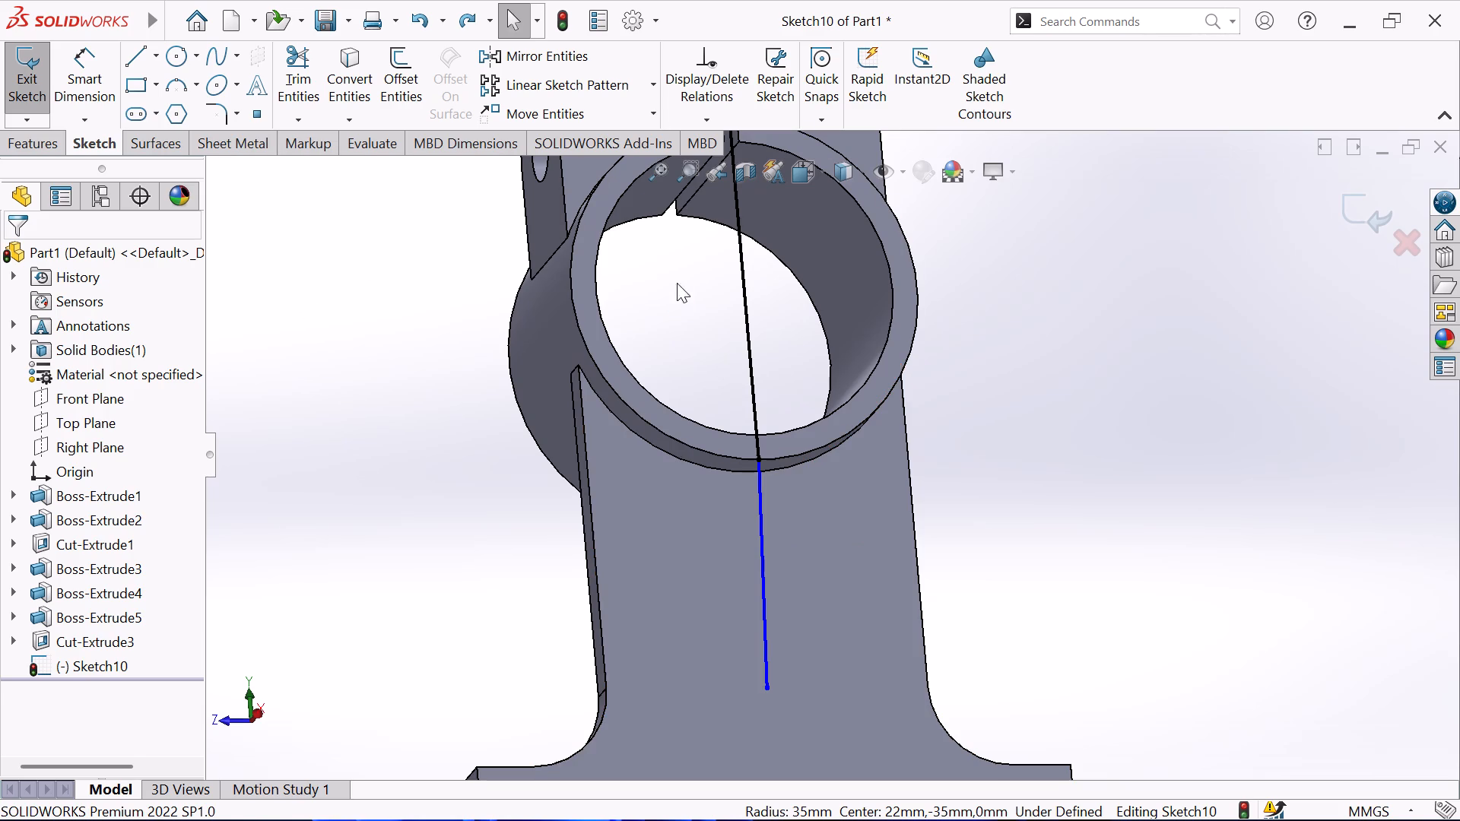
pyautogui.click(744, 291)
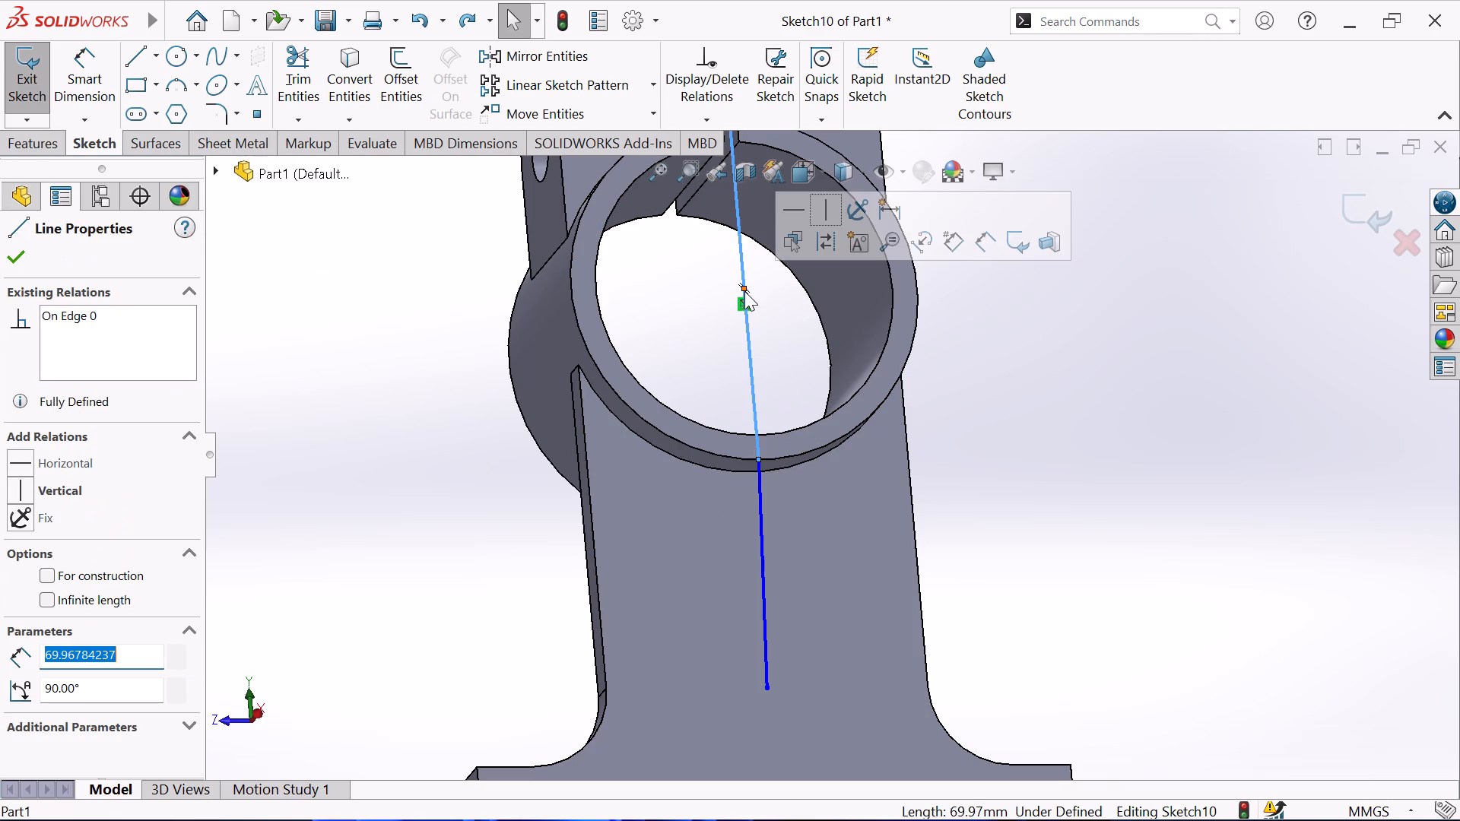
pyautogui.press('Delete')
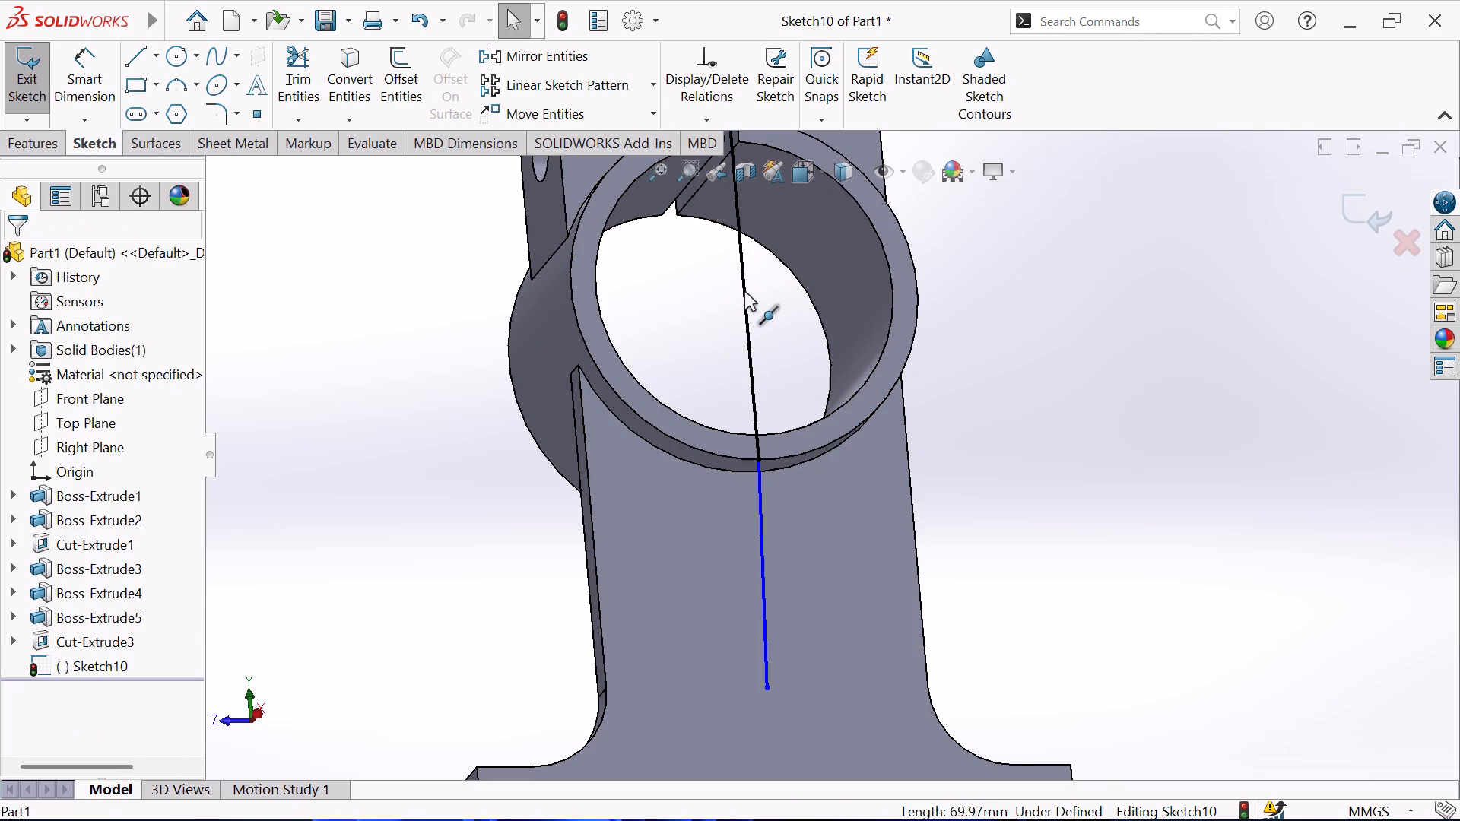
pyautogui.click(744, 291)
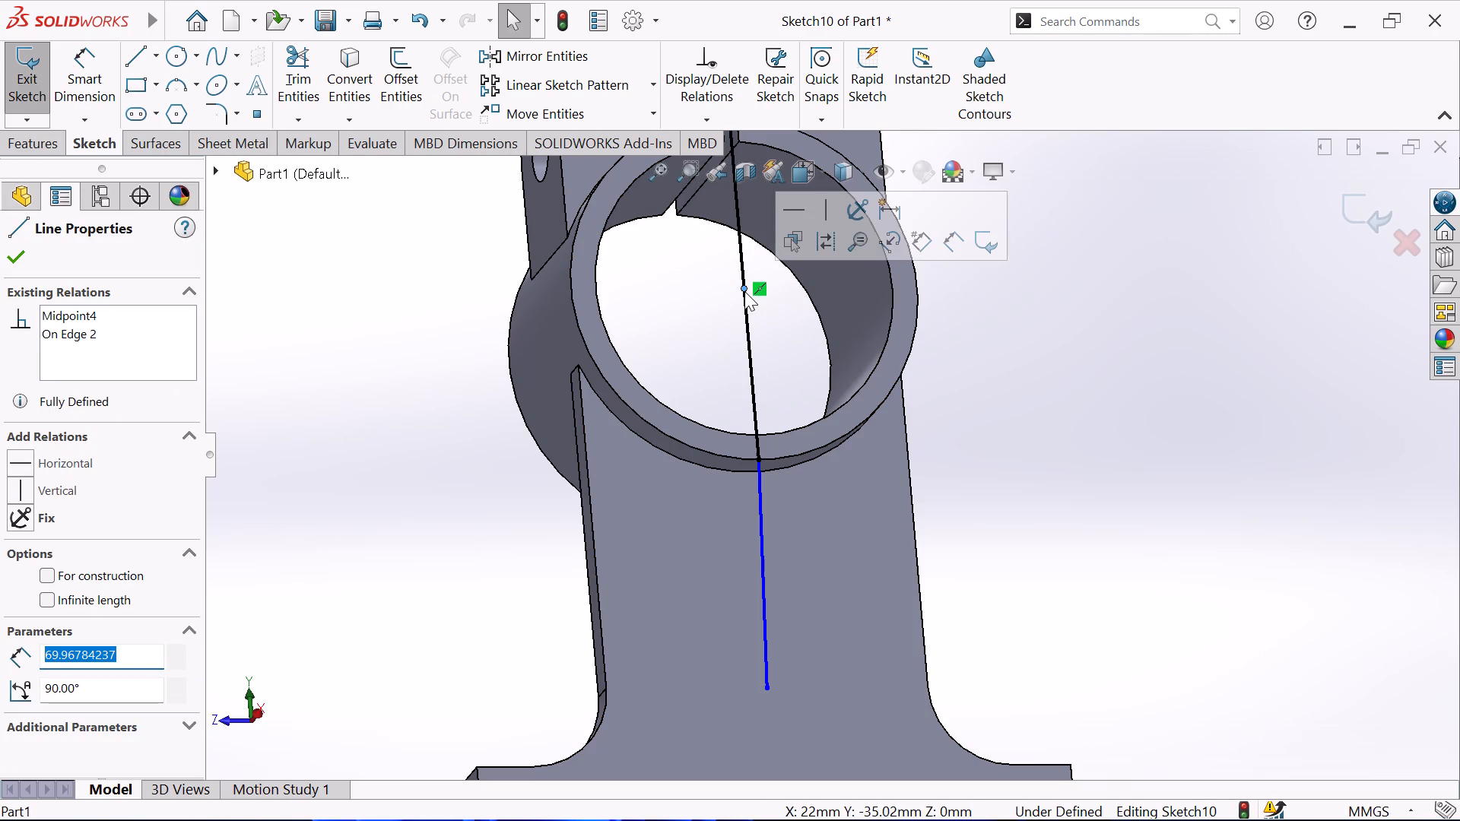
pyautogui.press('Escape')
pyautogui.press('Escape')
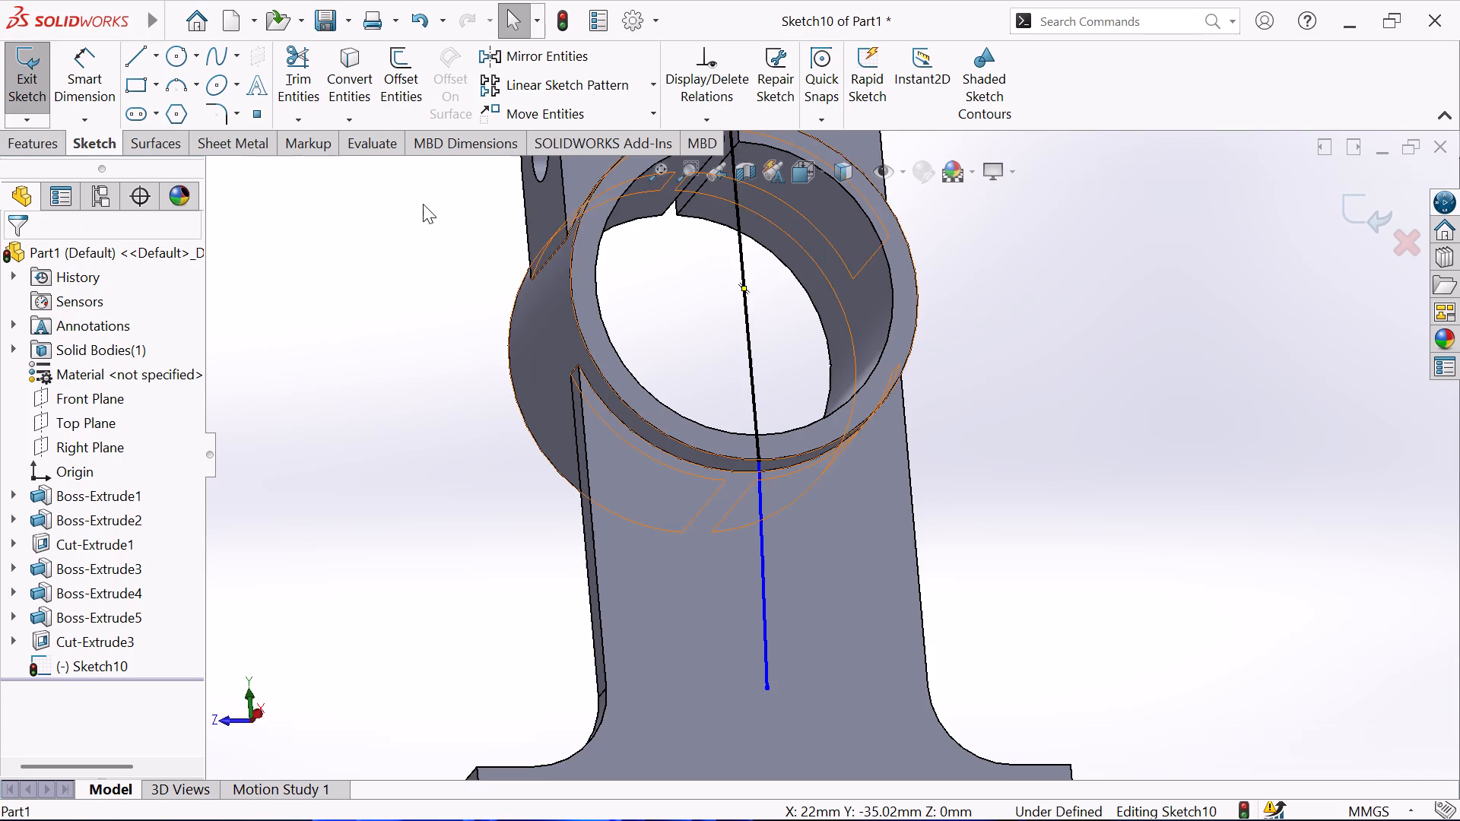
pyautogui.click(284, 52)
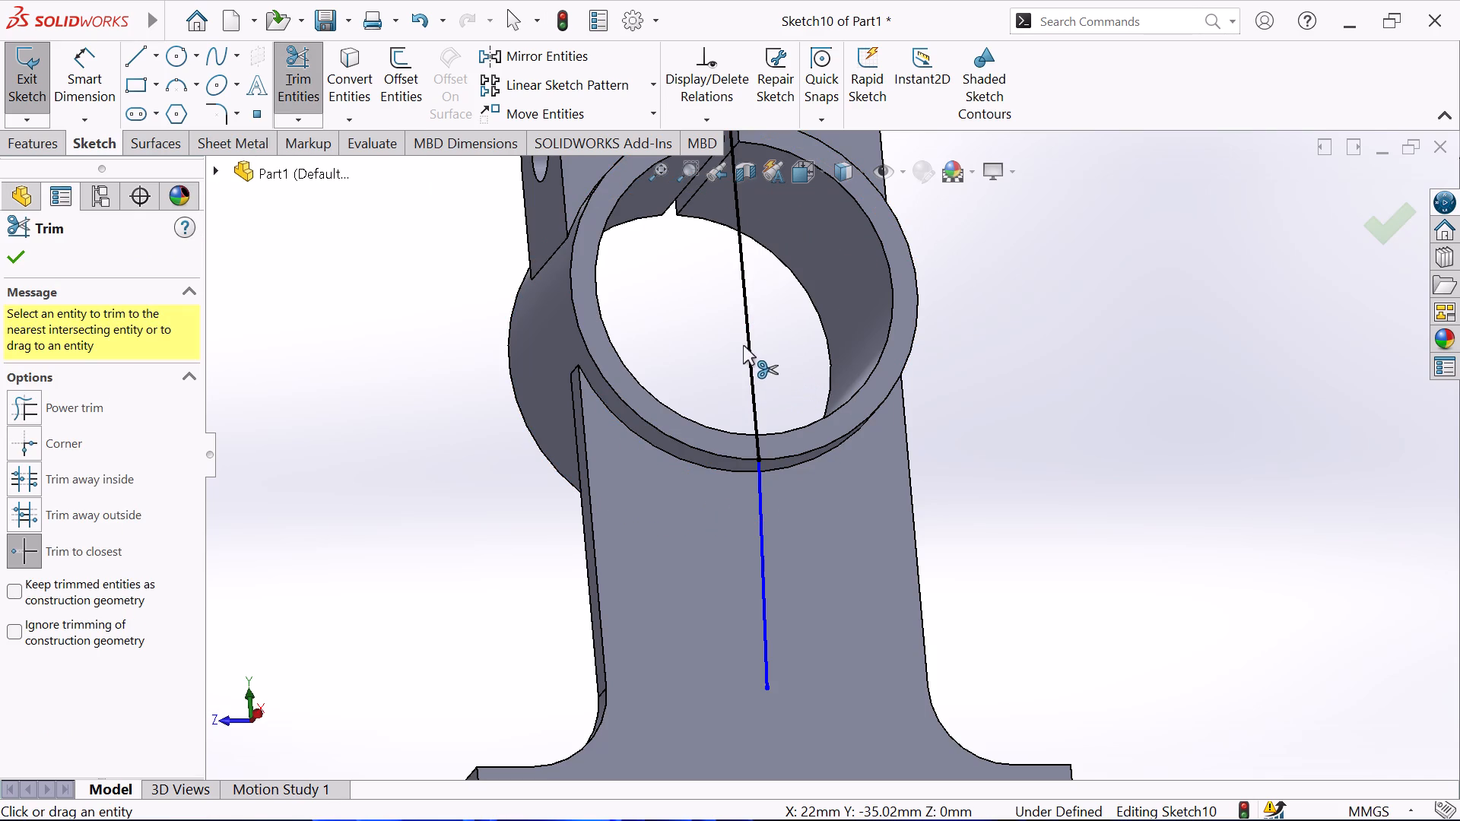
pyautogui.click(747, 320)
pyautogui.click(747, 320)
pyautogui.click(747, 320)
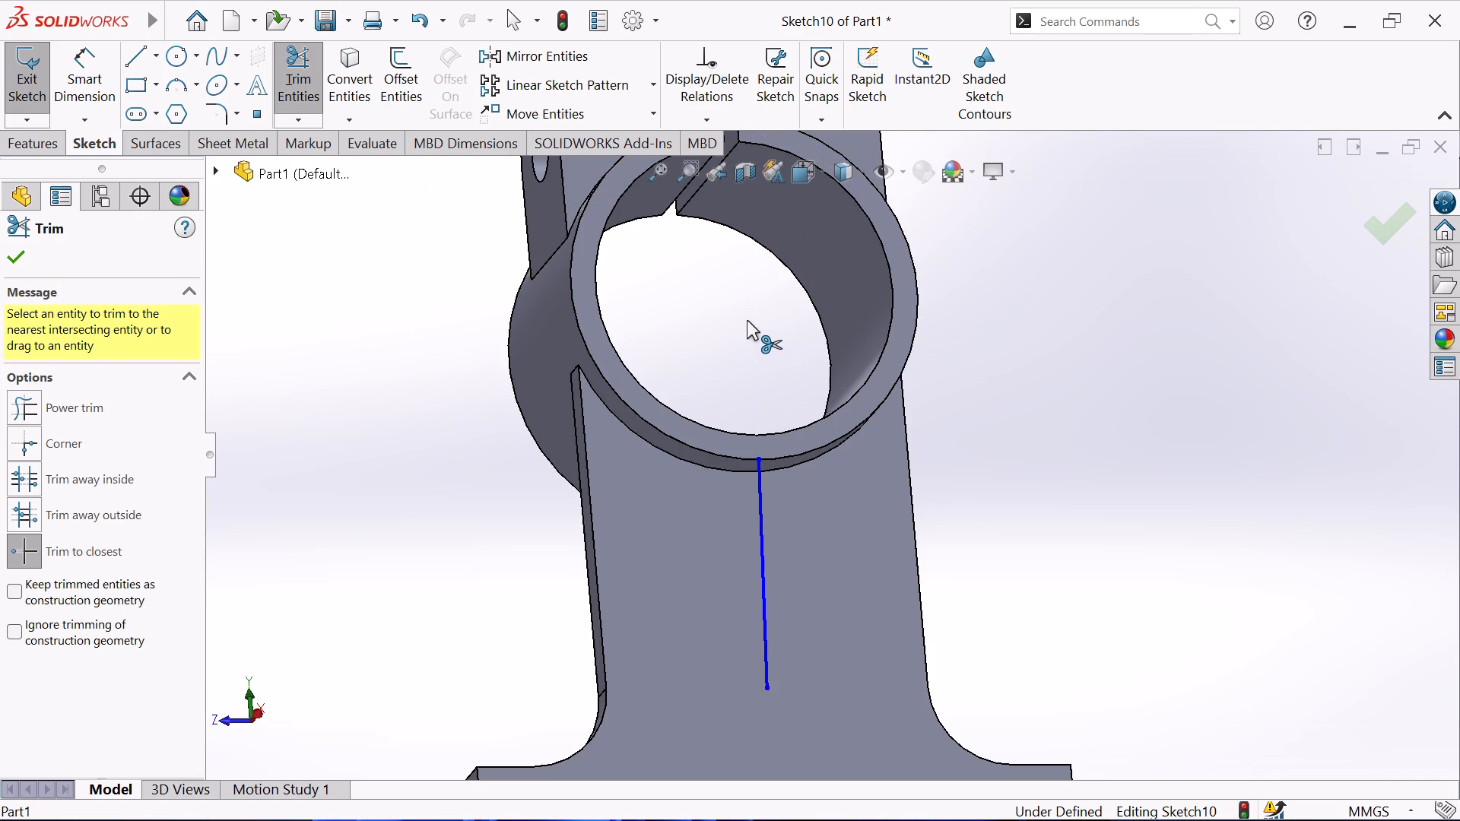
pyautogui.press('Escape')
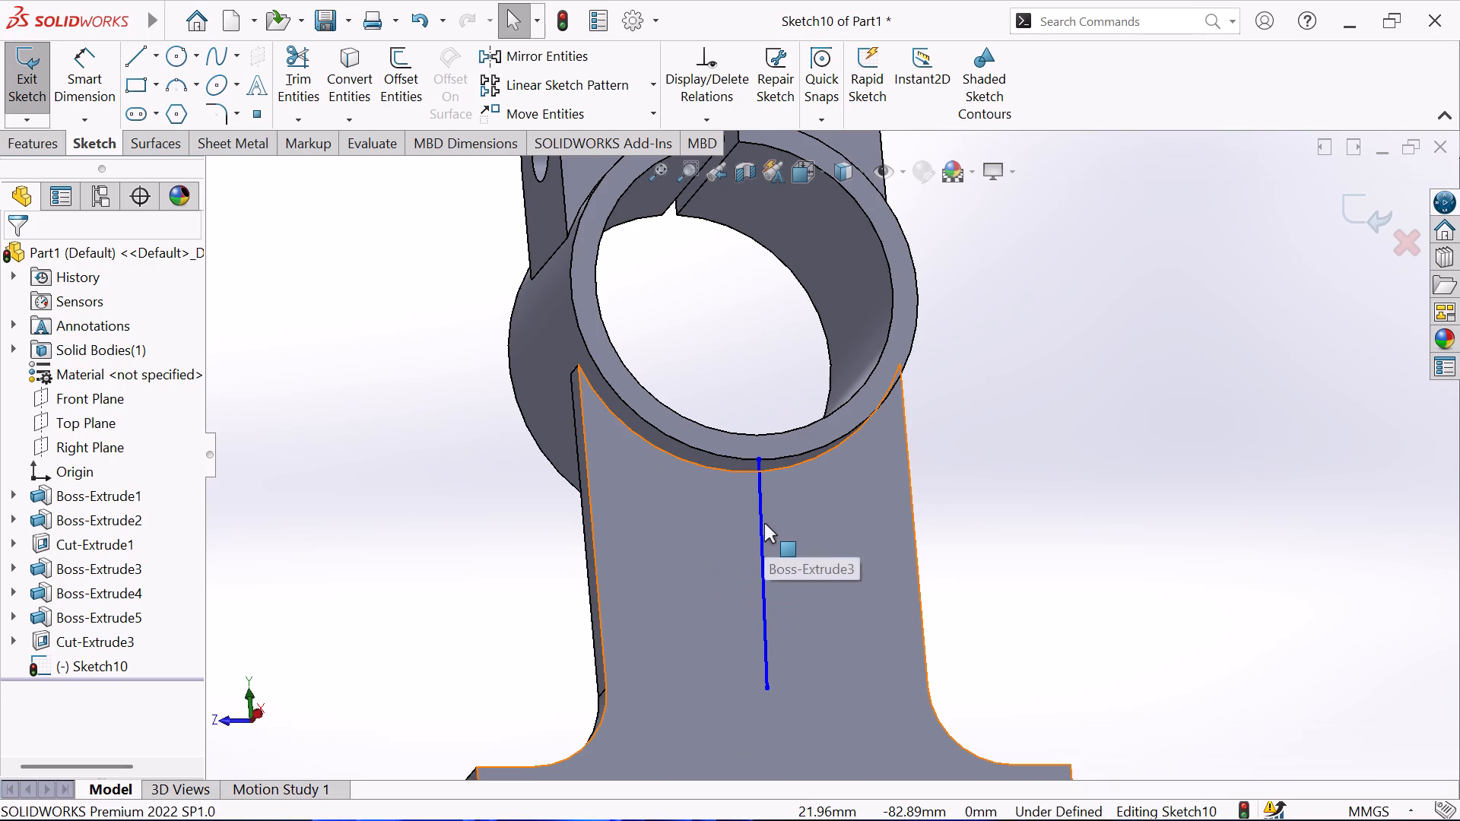
# Examine from the front and several oblique angles how the slanted line runs between the ring's lower edge and the leg.
pyautogui.scroll(3, 764, 523)
pyautogui.scroll(-1, 764, 523)
pyautogui.moveTo(1198, 483); pyautogui.dragTo(1142, 616, button='middle')
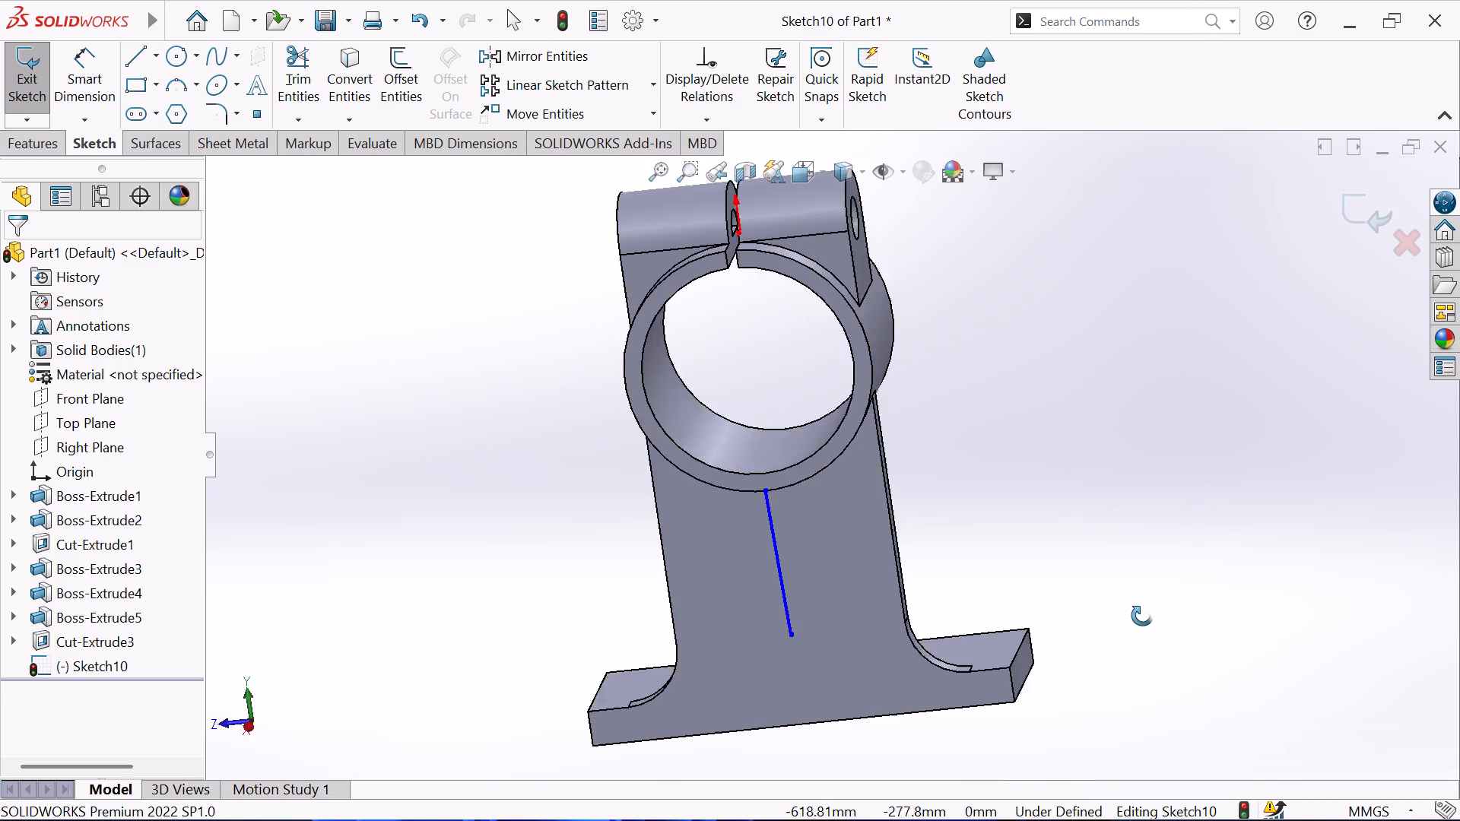
pyautogui.moveTo(1142, 616); pyautogui.dragTo(1056, 672, button='middle')
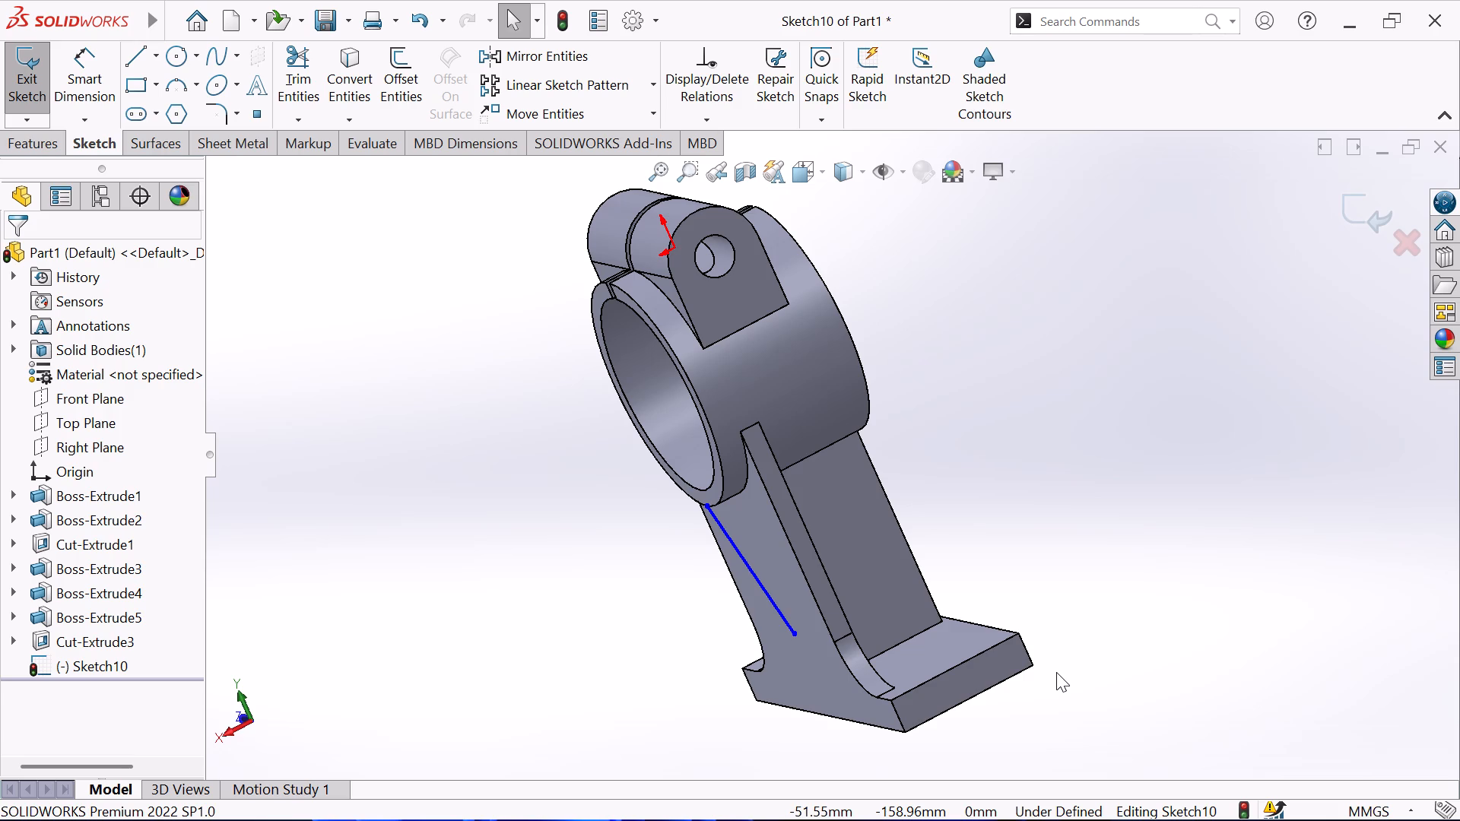
pyautogui.scroll(-1, 716, 580)
pyautogui.moveTo(704, 582); pyautogui.dragTo(716, 560, button='middle')
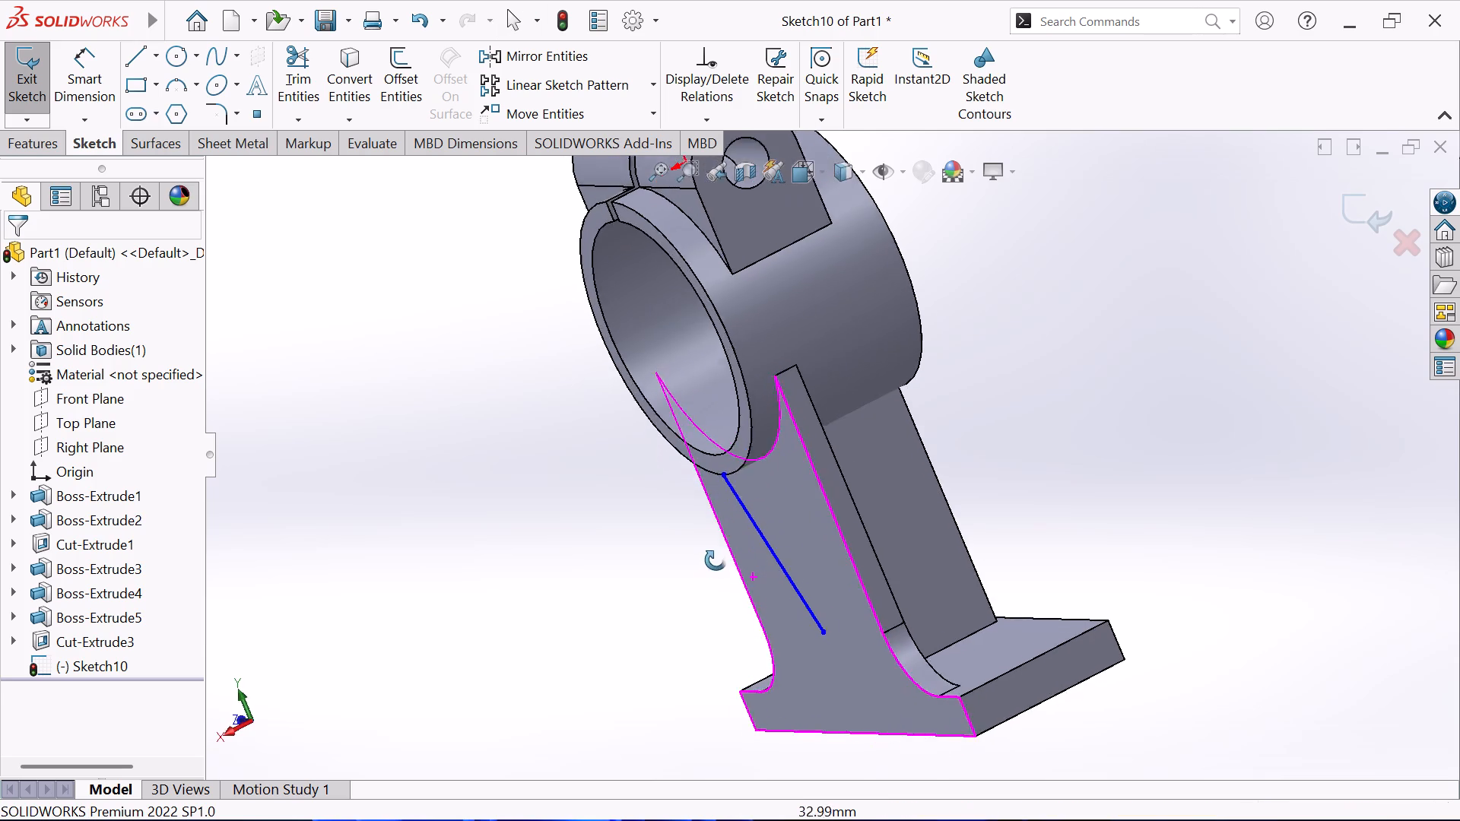
pyautogui.moveTo(716, 560); pyautogui.dragTo(802, 466, button='middle')
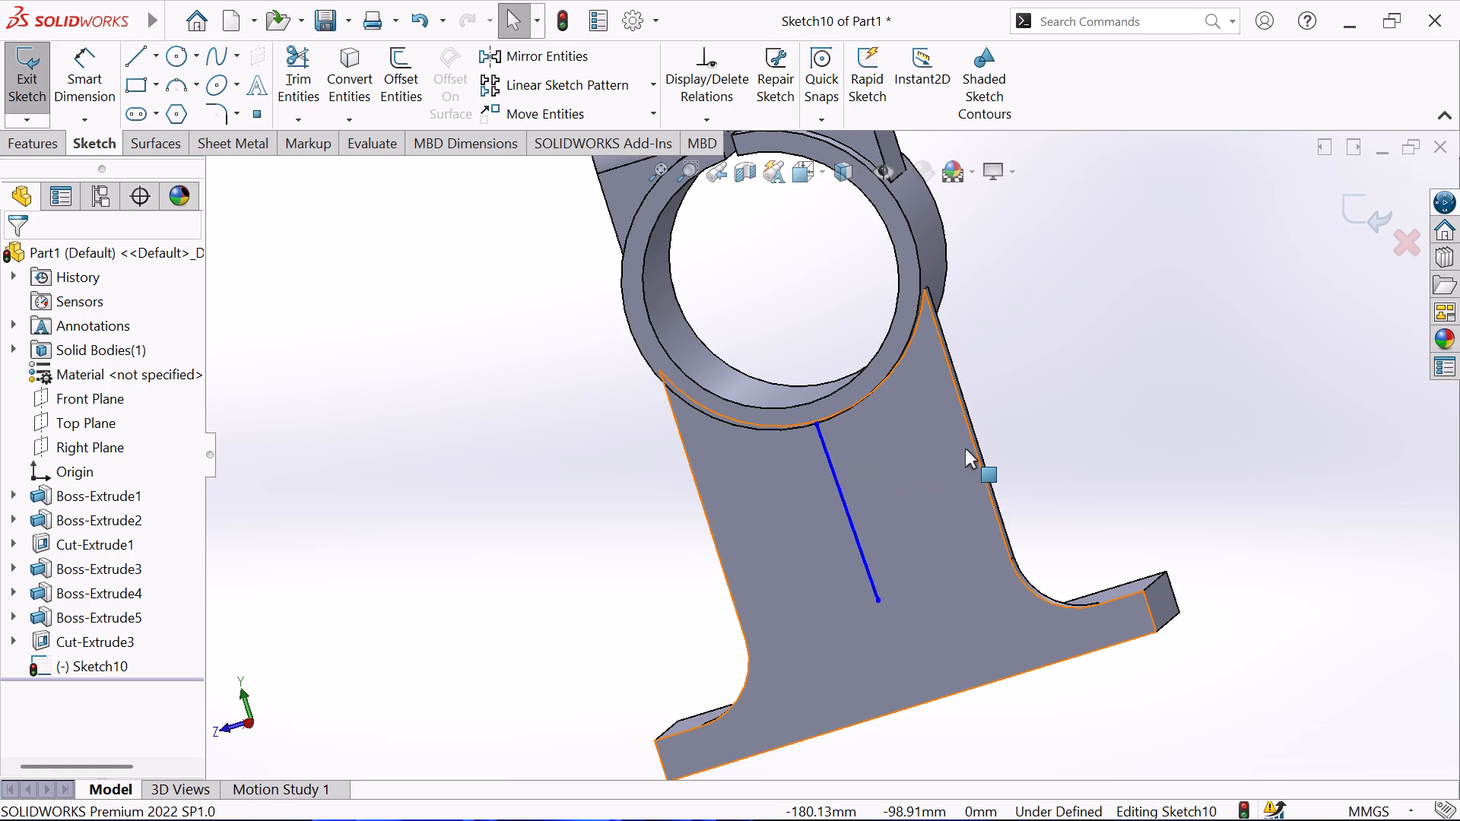
pyautogui.hotkey('ctrl', '8')
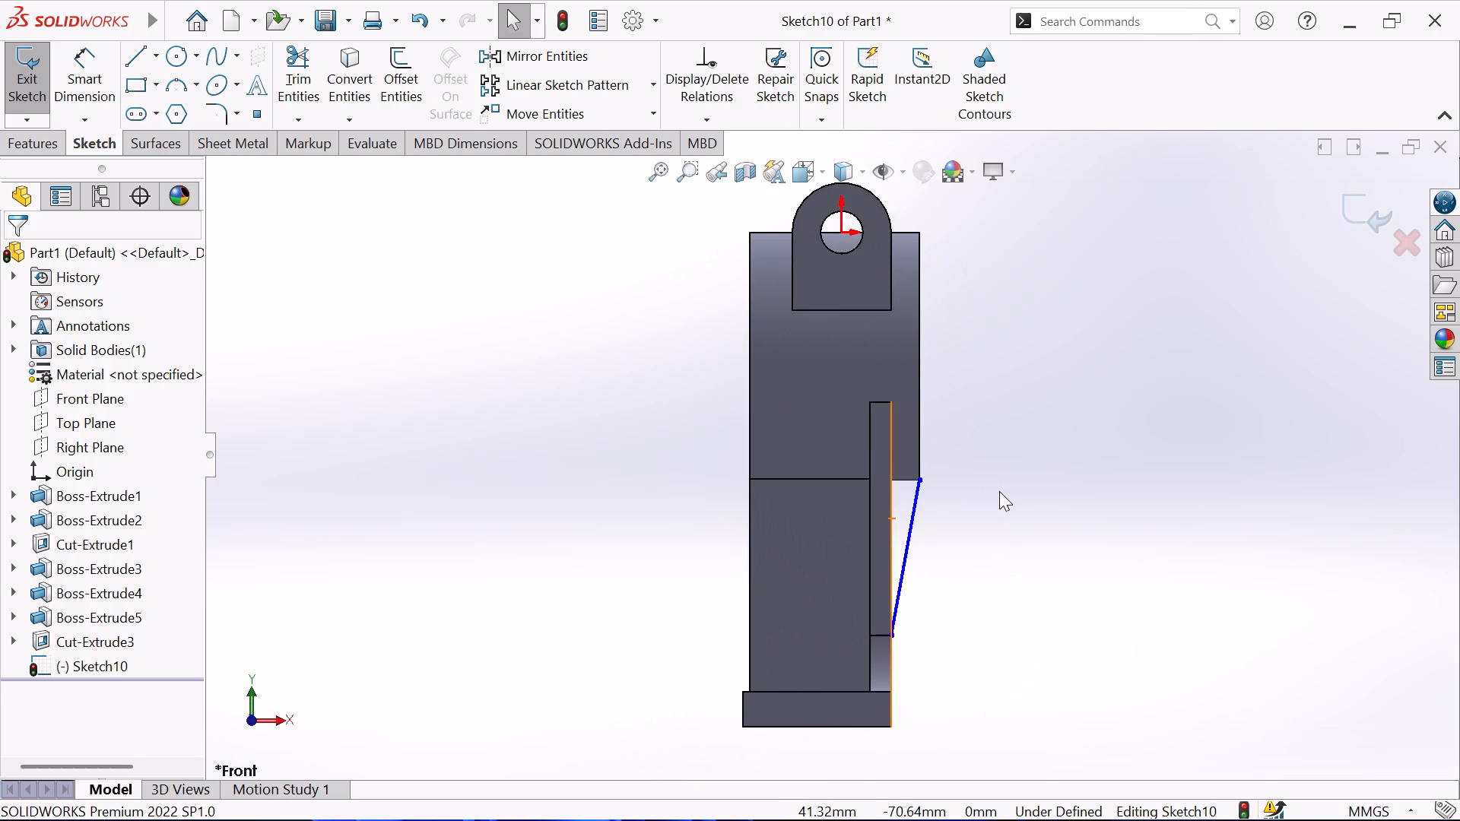
pyautogui.moveTo(1001, 494); pyautogui.dragTo(876, 508, button='middle')
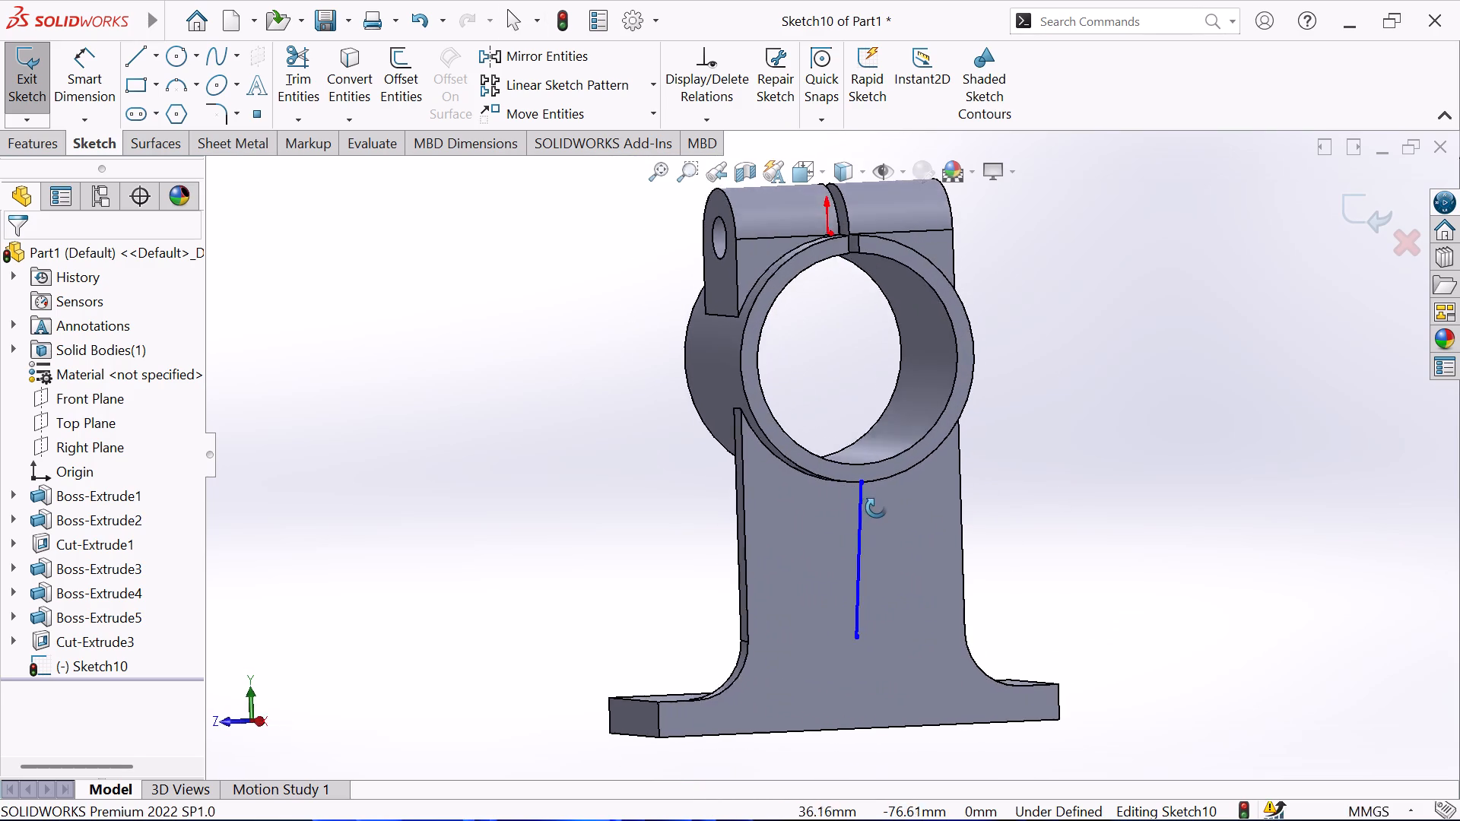
pyautogui.moveTo(876, 508); pyautogui.dragTo(832, 515, button='middle')
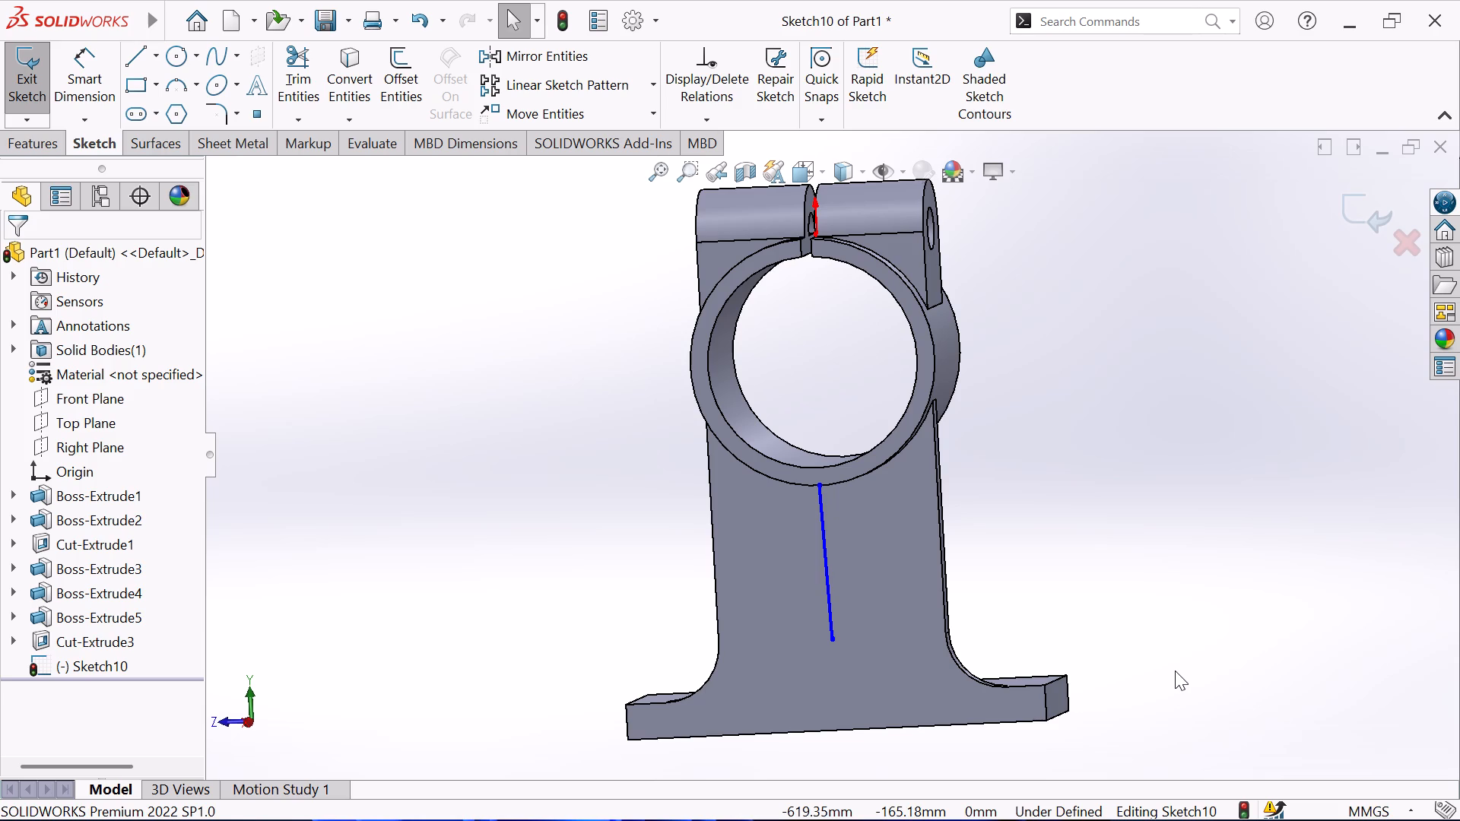
pyautogui.hotkey('ctrl', '8')
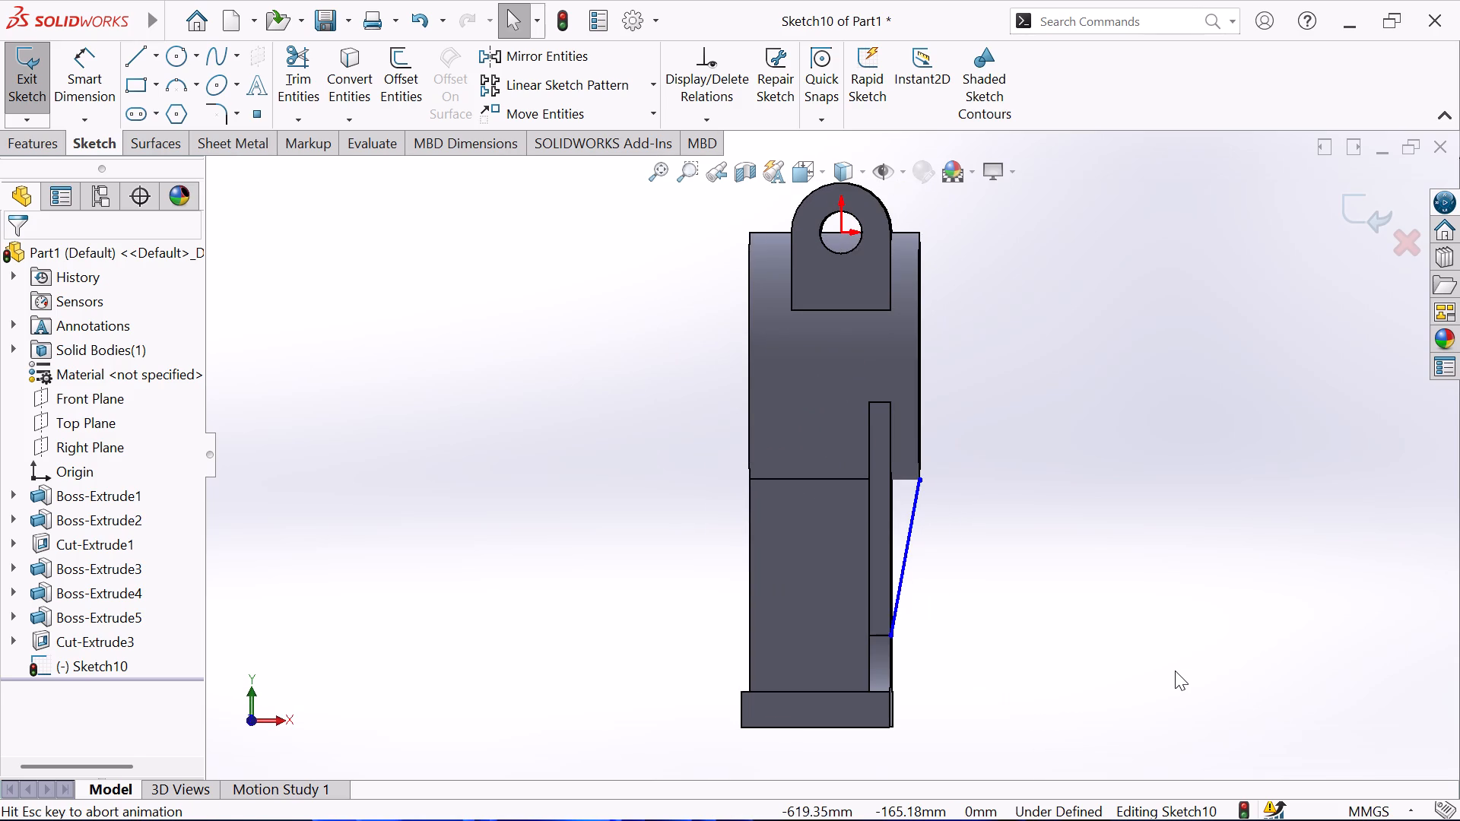
pyautogui.moveTo(1150, 621); pyautogui.dragTo(978, 520, button='middle')
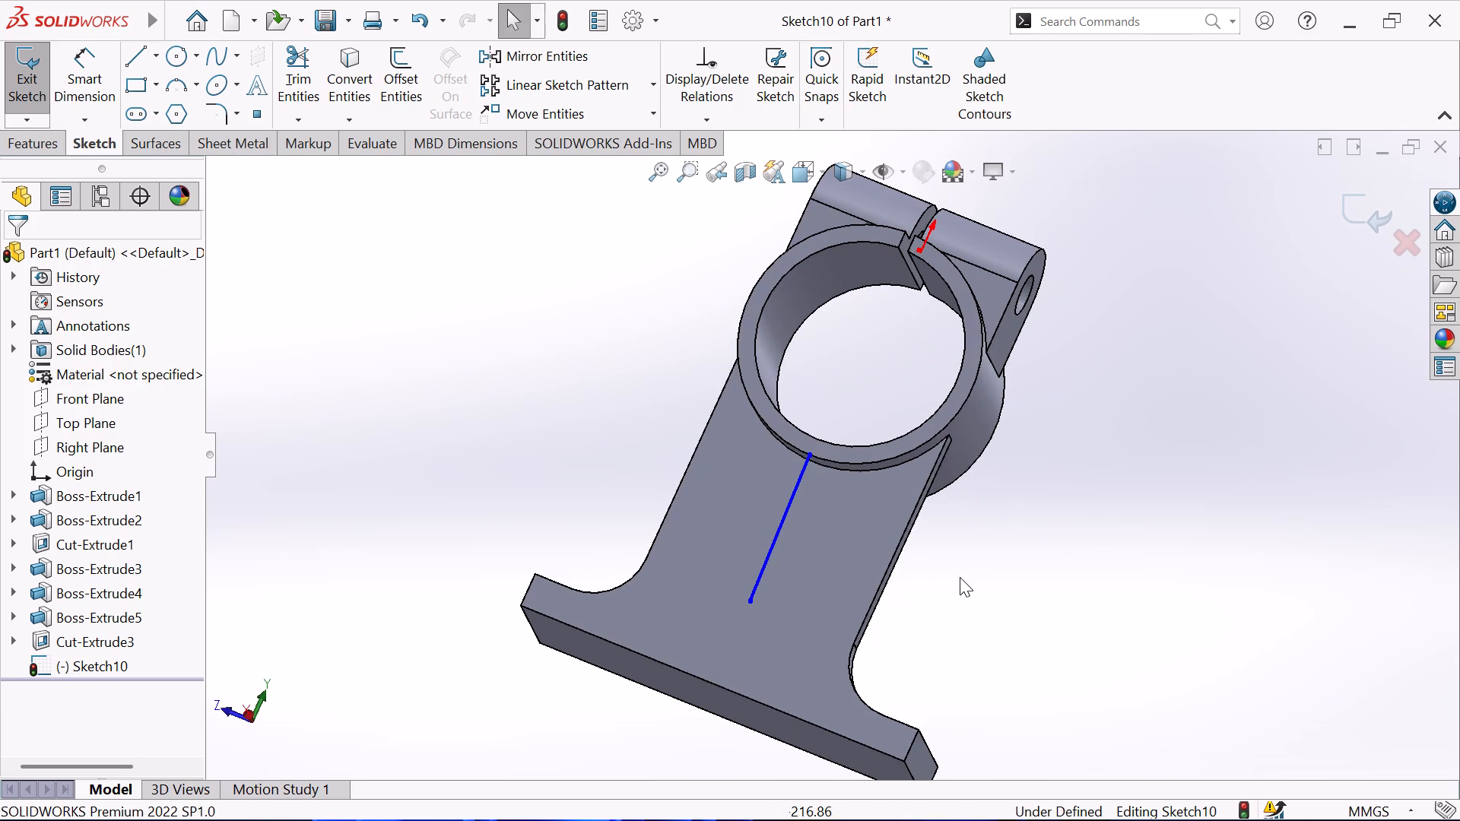
pyautogui.hotkey('ctrl', '8')
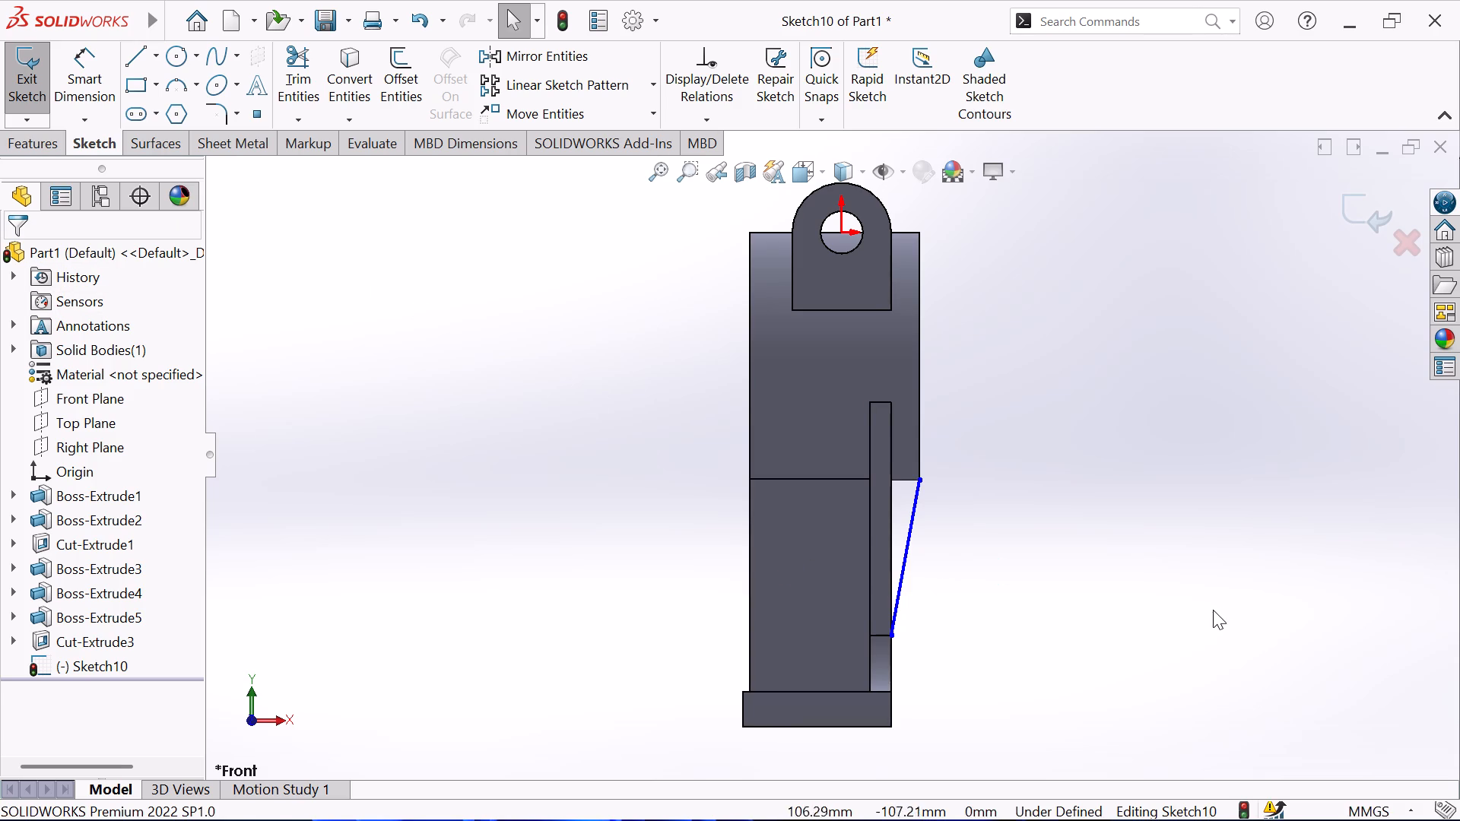
pyautogui.moveTo(1216, 610); pyautogui.dragTo(1058, 594, button='middle')
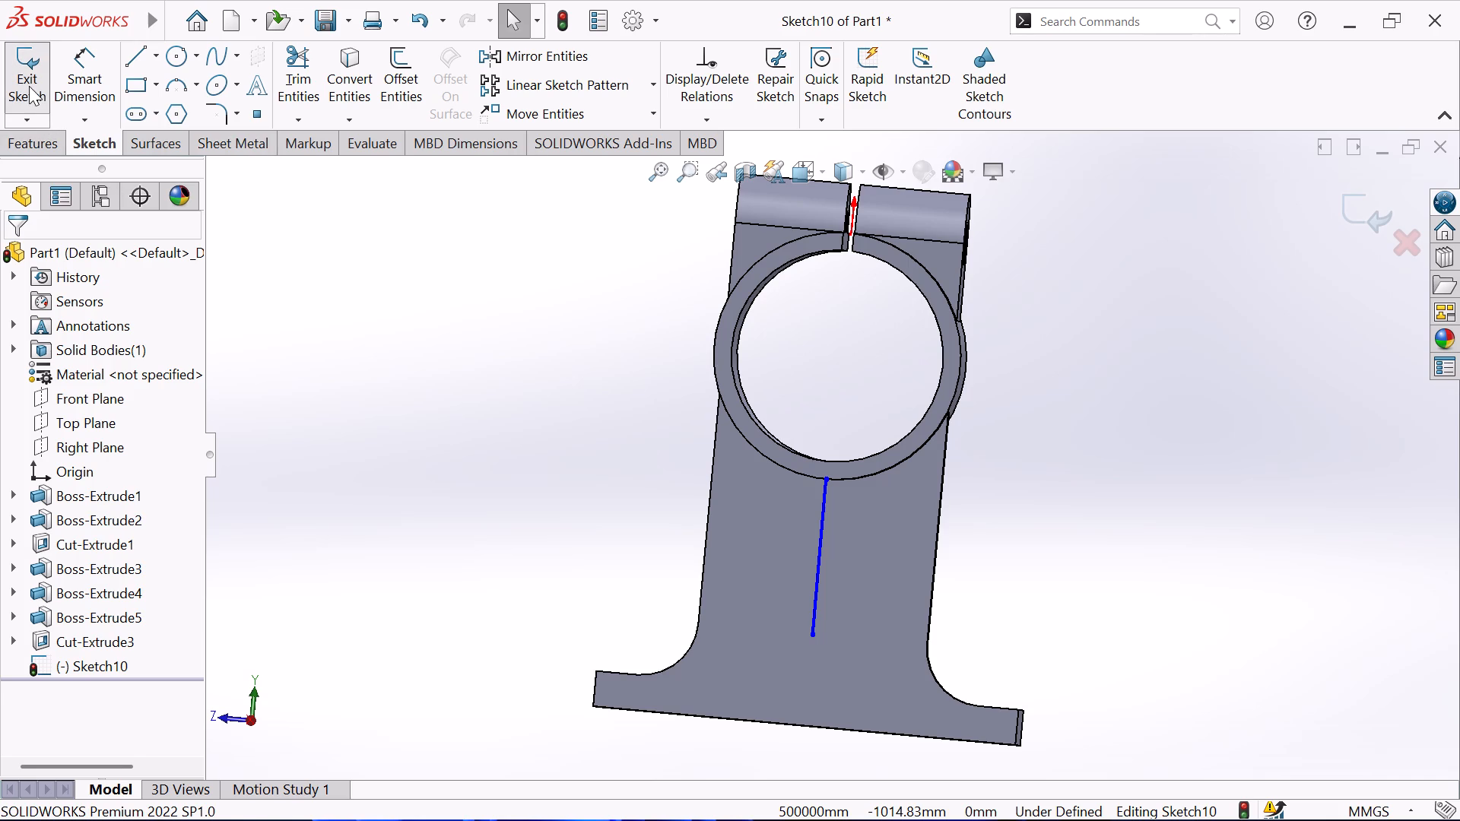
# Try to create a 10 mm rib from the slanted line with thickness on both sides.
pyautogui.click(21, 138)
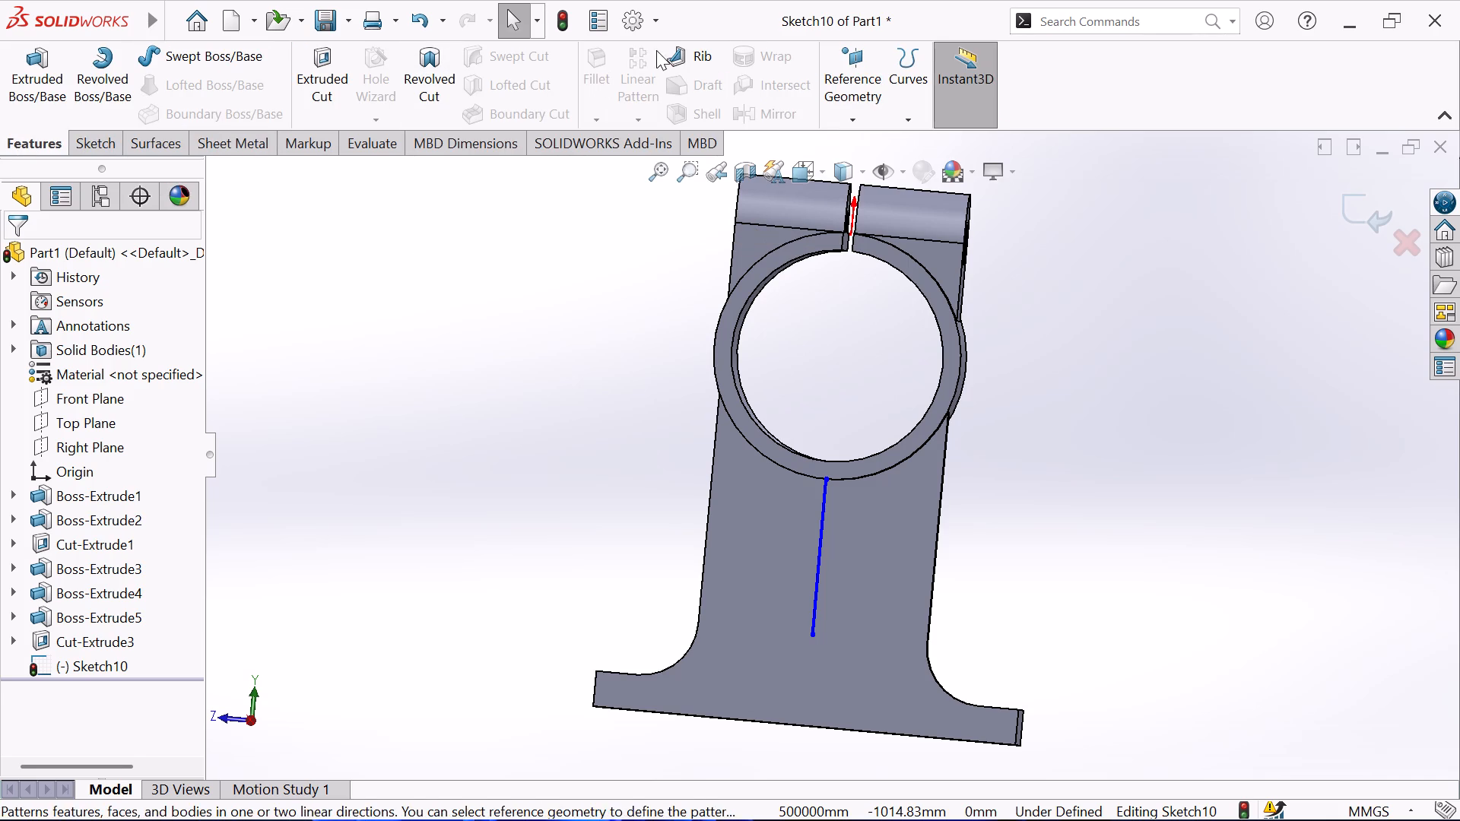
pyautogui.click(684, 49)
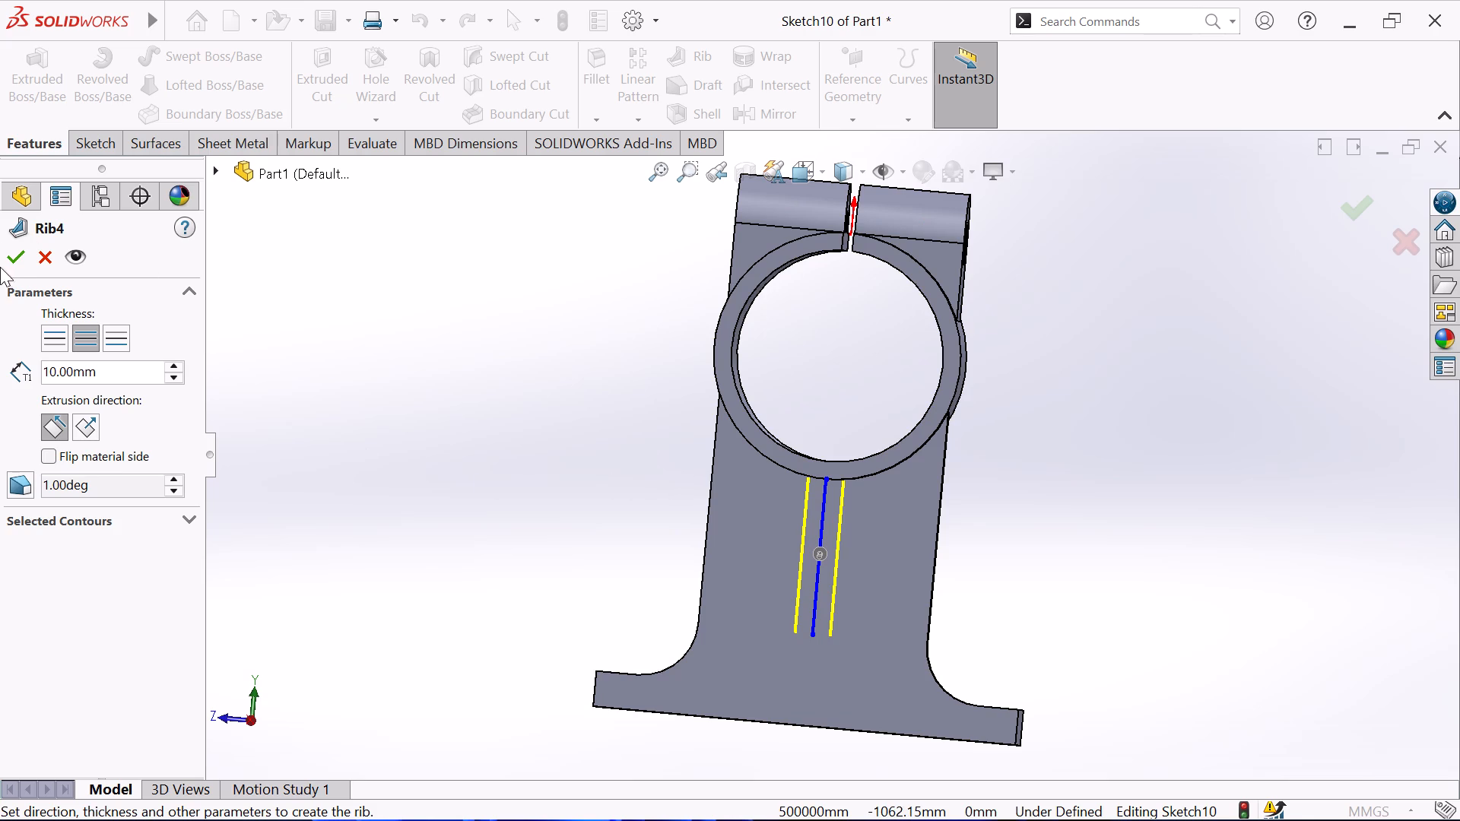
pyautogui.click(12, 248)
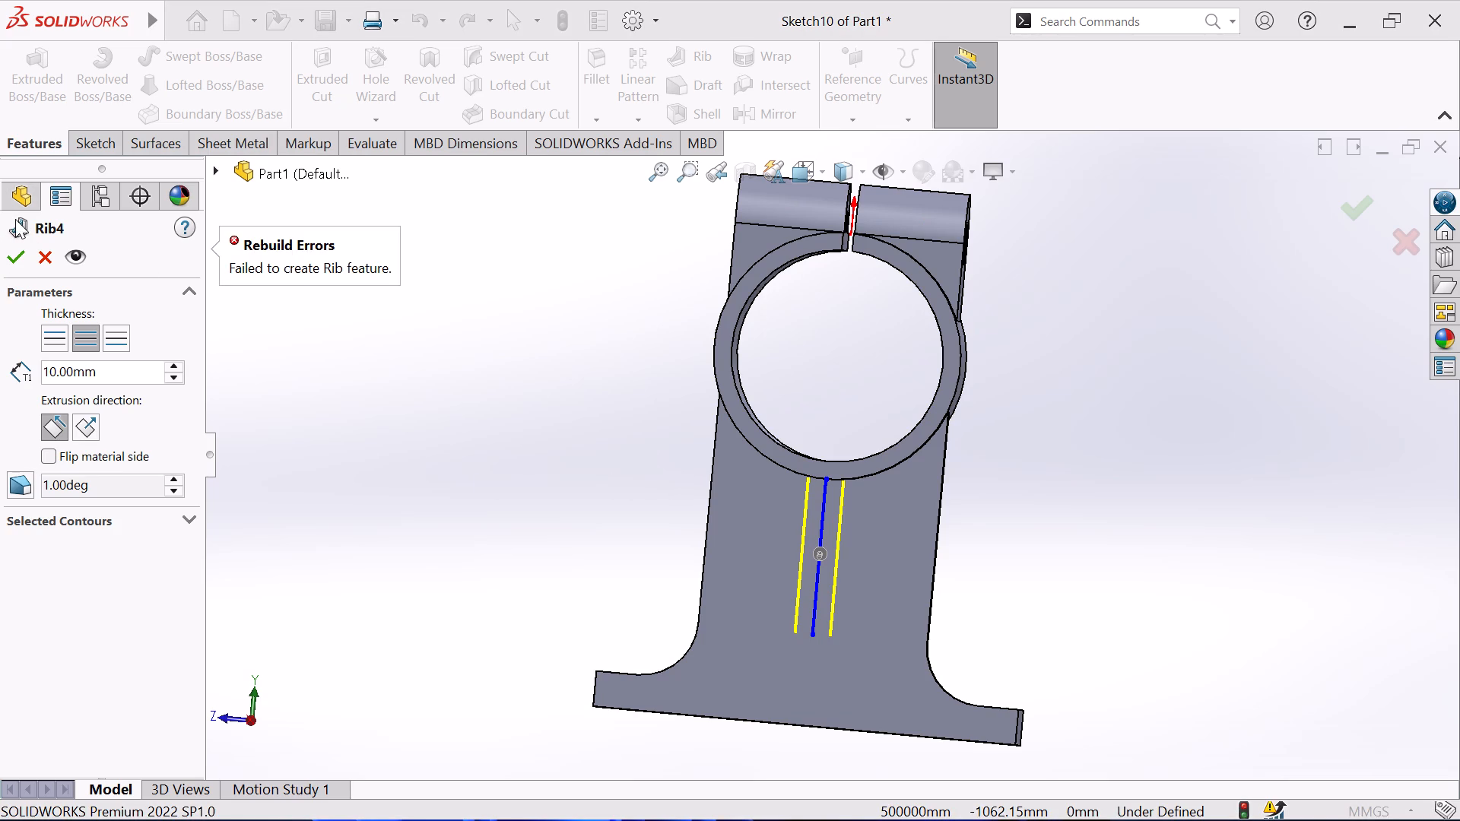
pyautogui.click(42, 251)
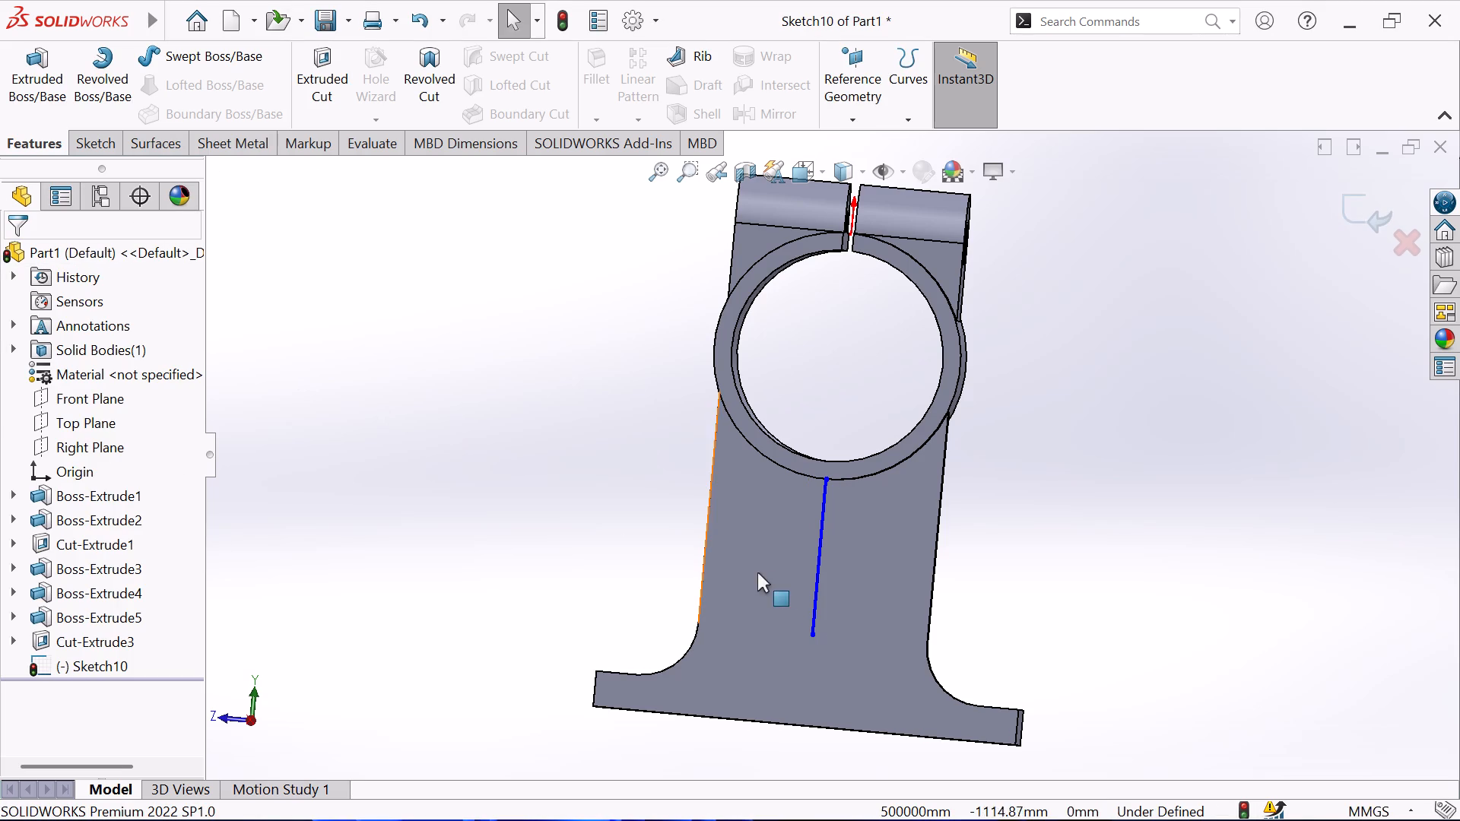
# Delete the slanted line and leave its sketch.
pyautogui.click(819, 519)
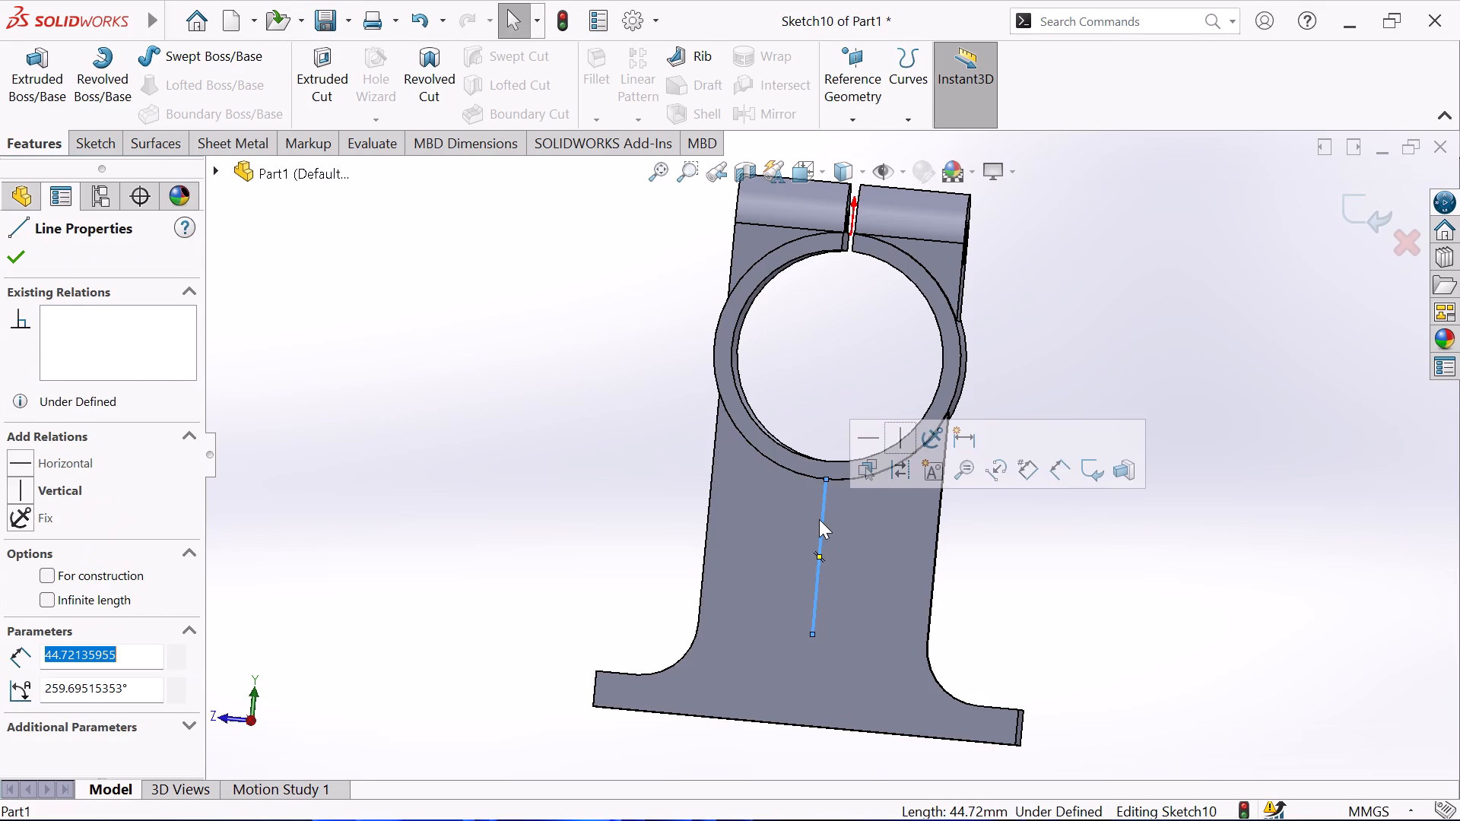
pyautogui.press('Delete')
pyautogui.click(814, 531)
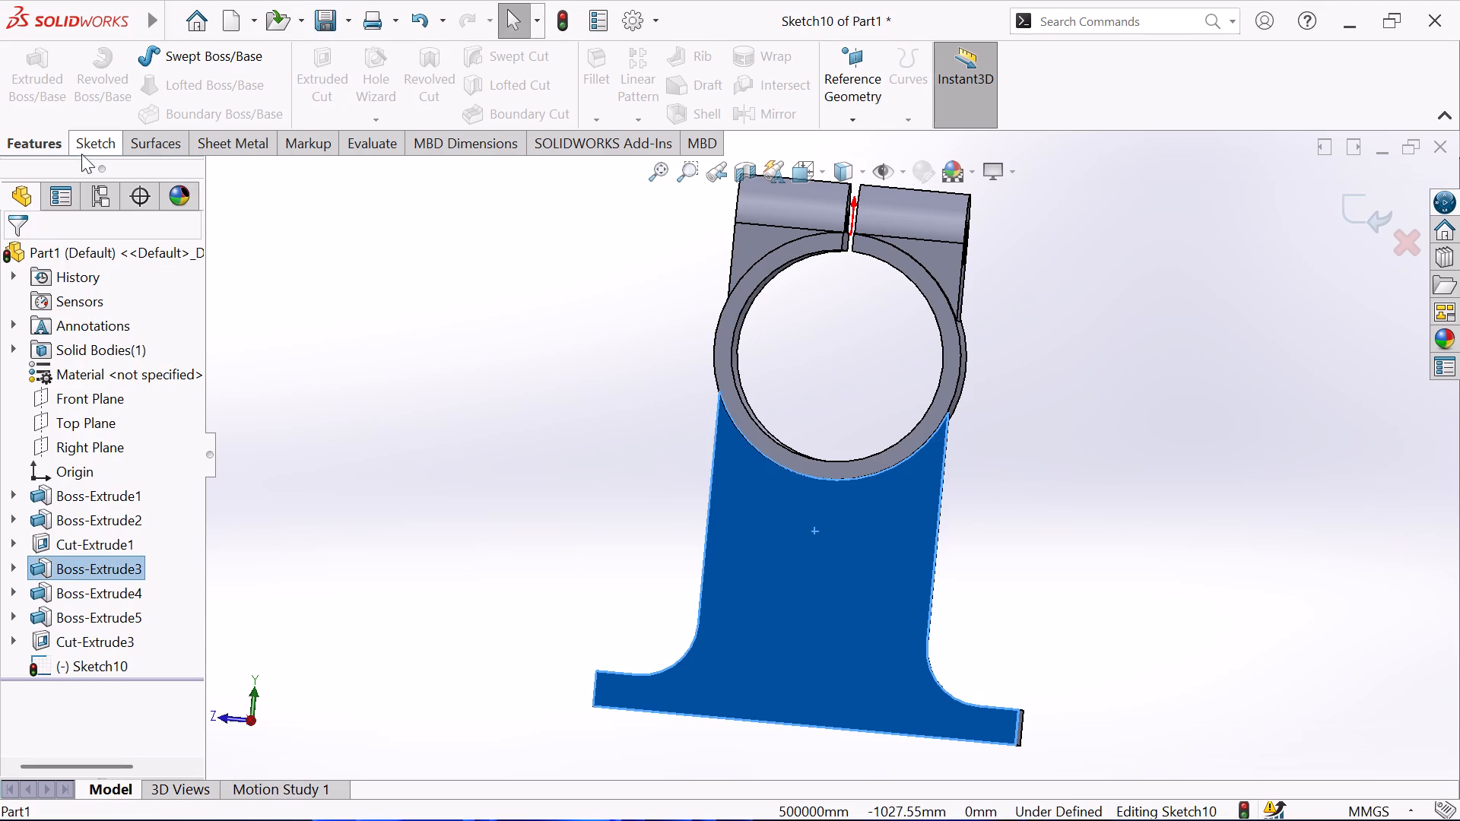
pyautogui.click(82, 144)
pyautogui.click(25, 60)
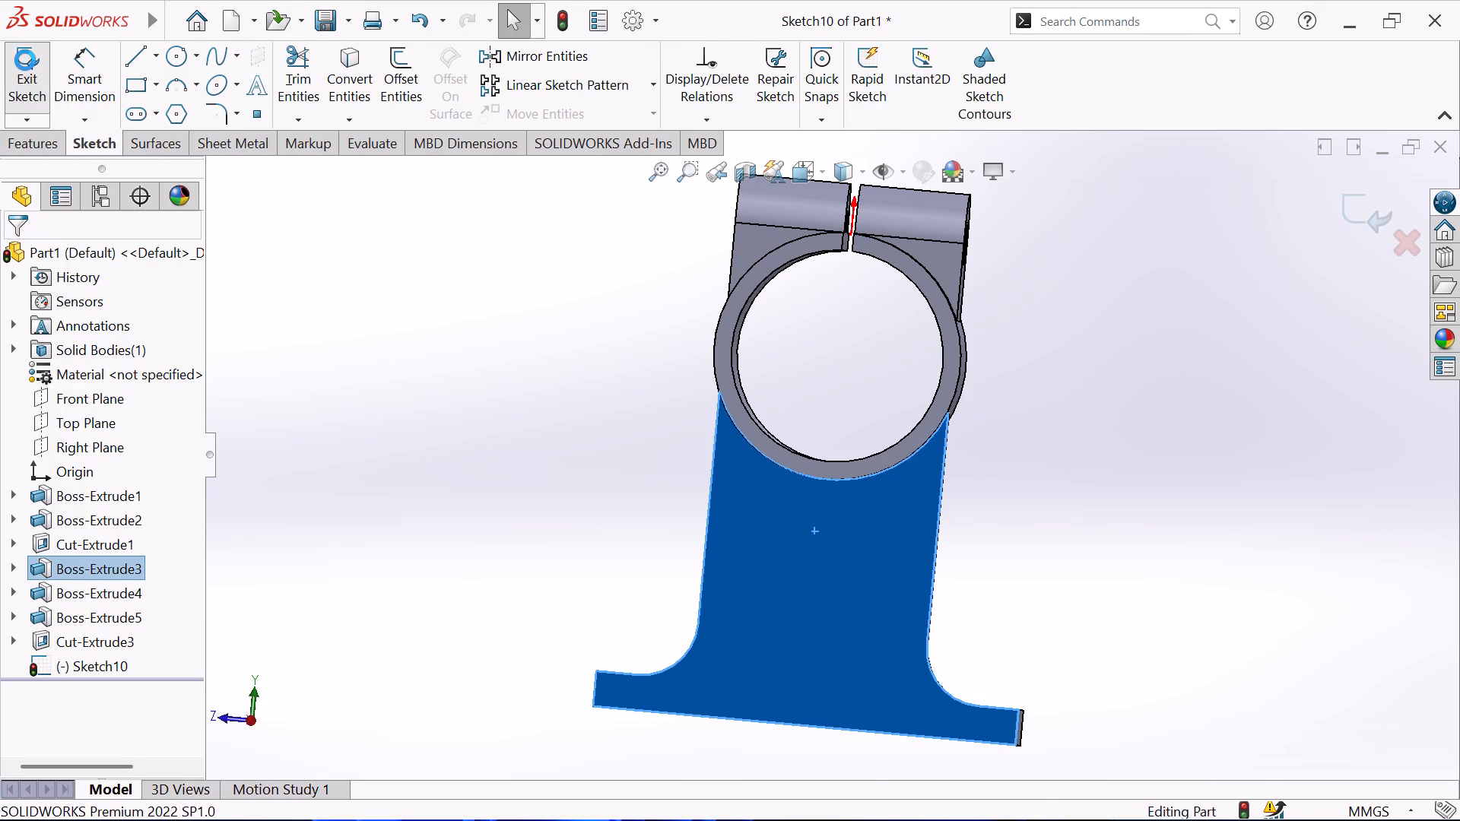
# Start a sketch on the leg's flat face beneath the ring and convert the ring's outer circular edge into it.
pyautogui.click(878, 559)
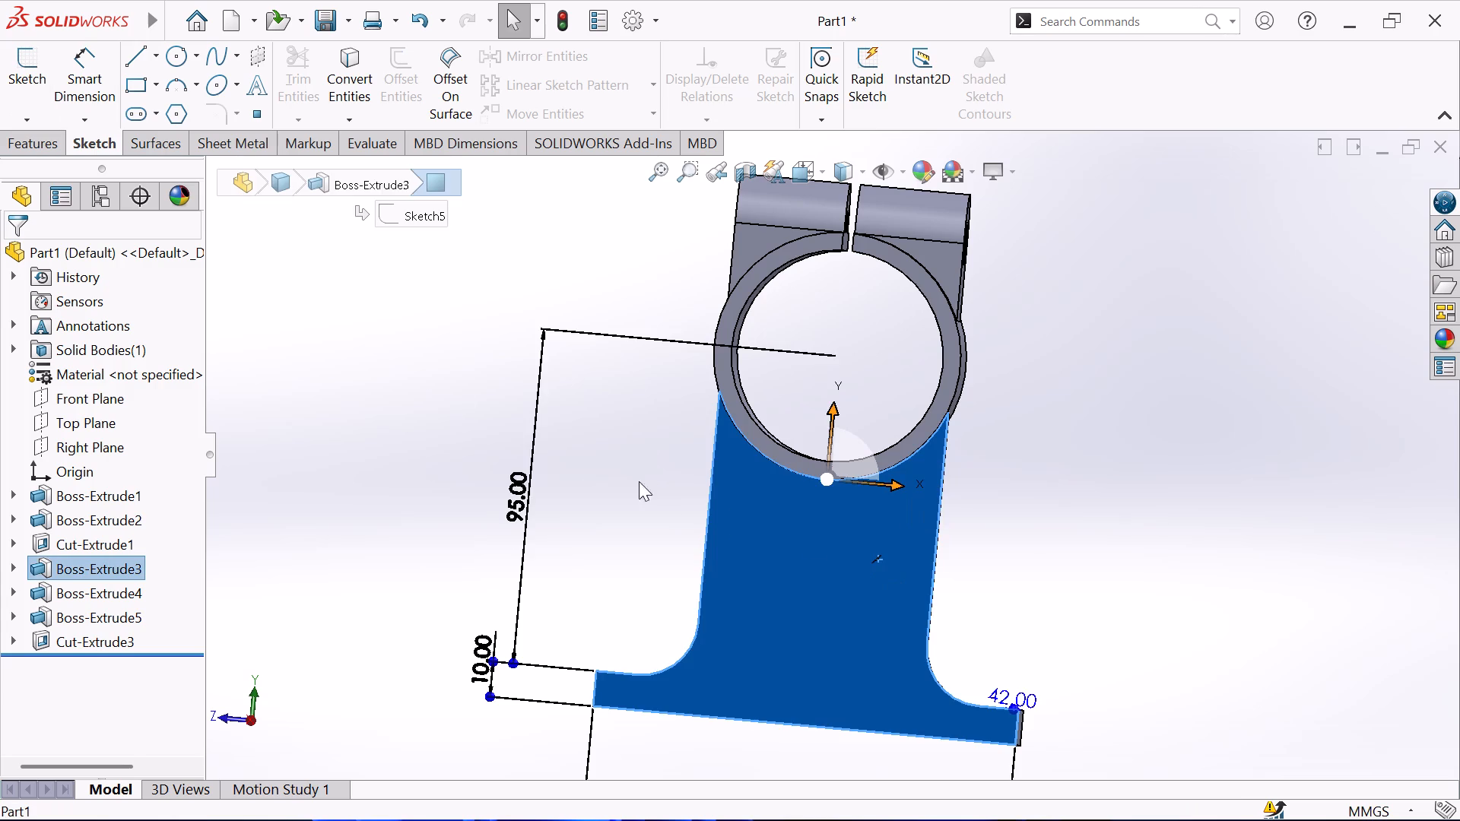
pyautogui.click(17, 69)
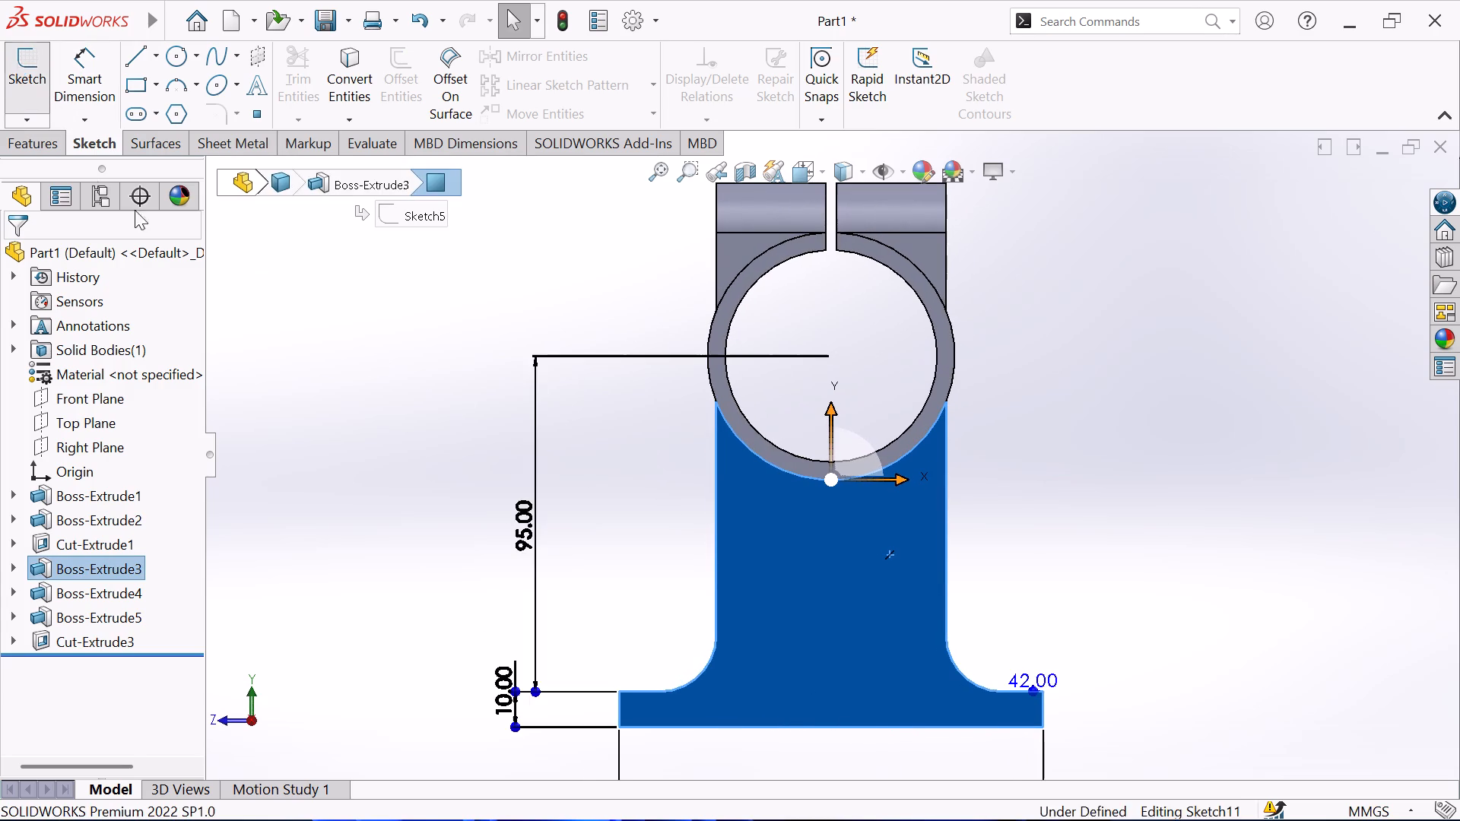
pyautogui.press('Escape')
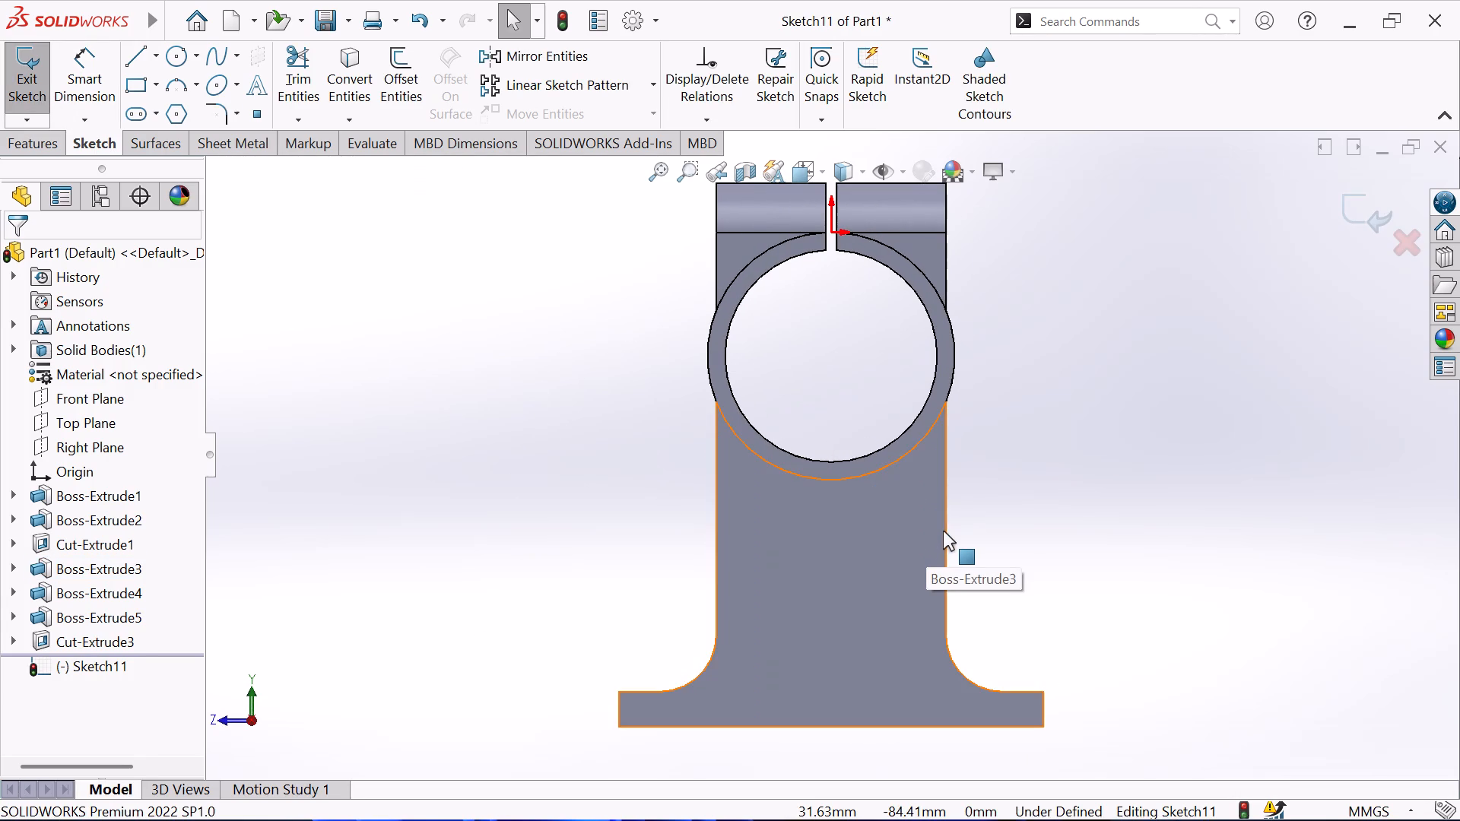
pyautogui.scroll(-1, 943, 531)
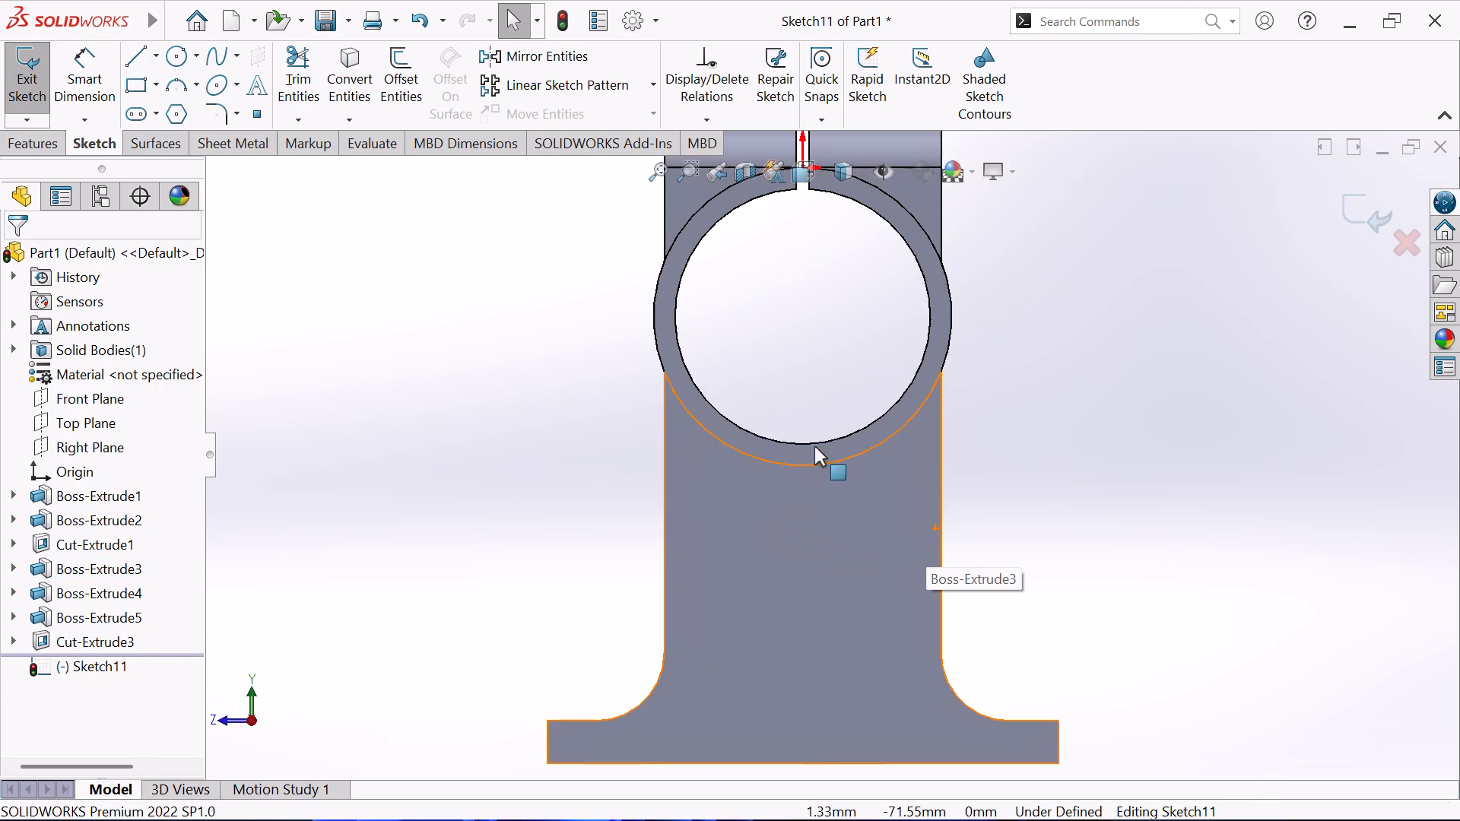
pyautogui.click(808, 464)
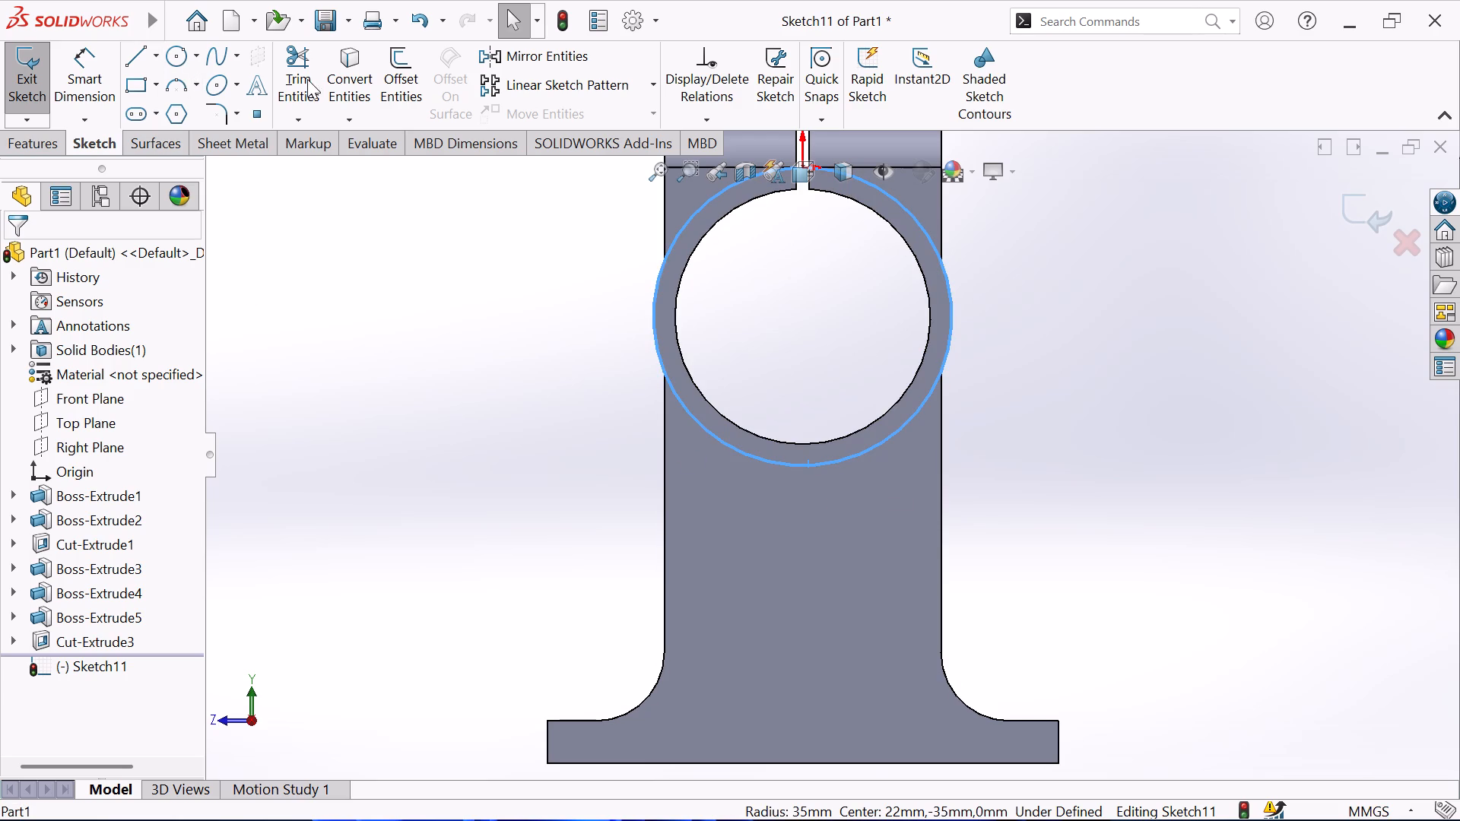
pyautogui.click(333, 79)
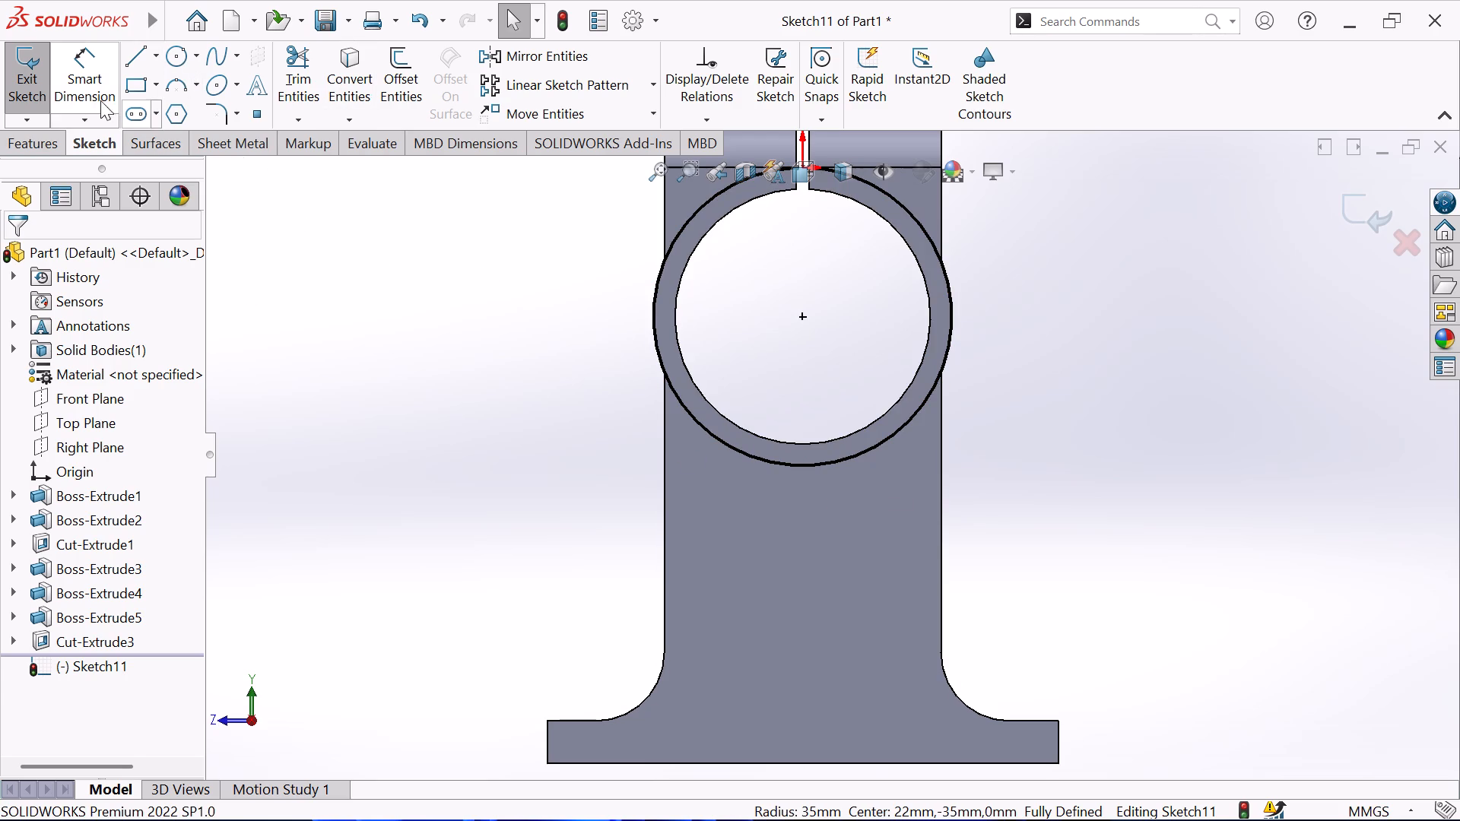
# Sketch a vertical centerline from the ring's center down the middle of the leg, ending just above the level of the leg's fillets.
pyautogui.click(156, 54)
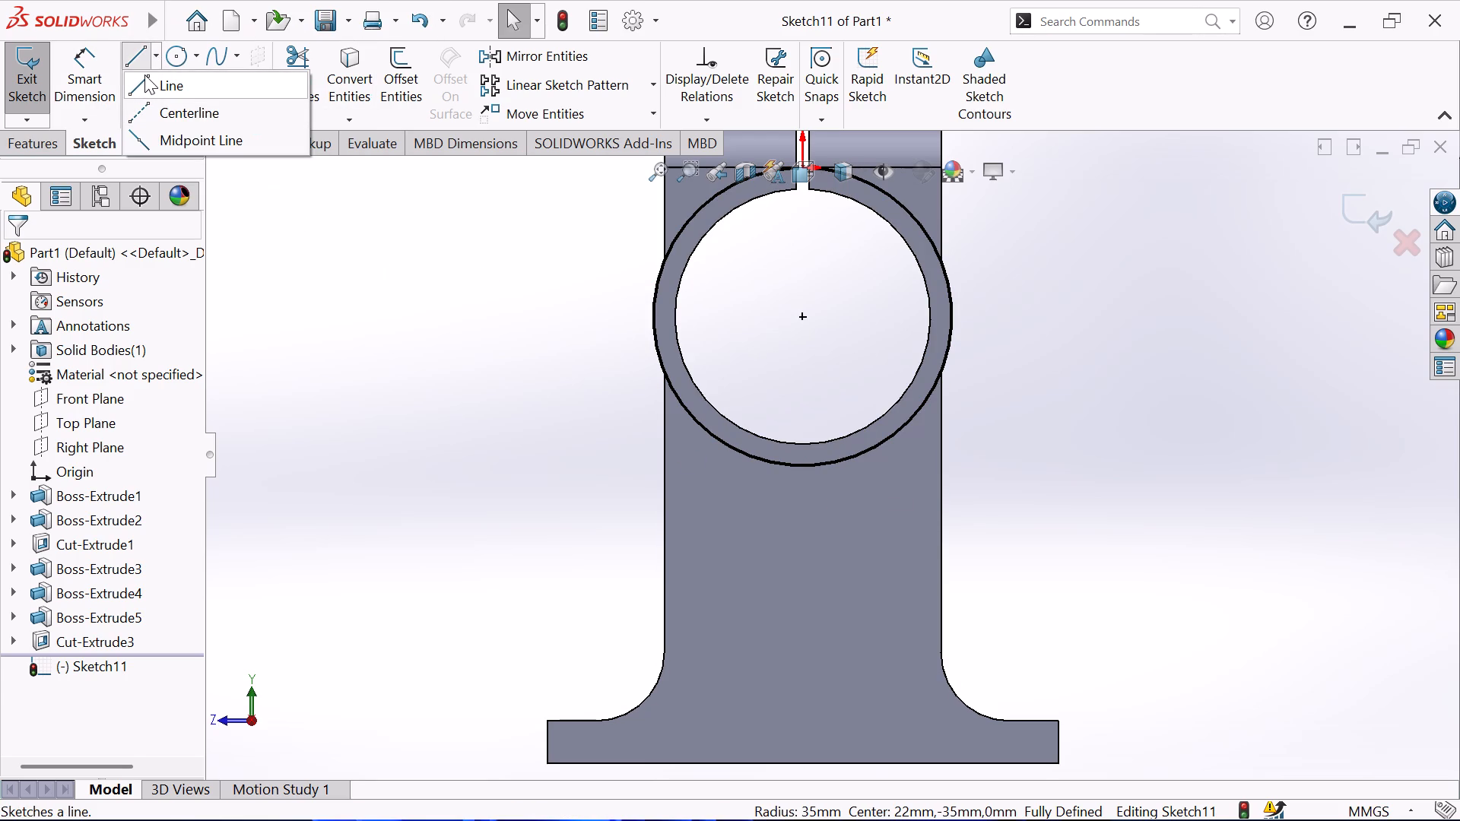
pyautogui.click(139, 106)
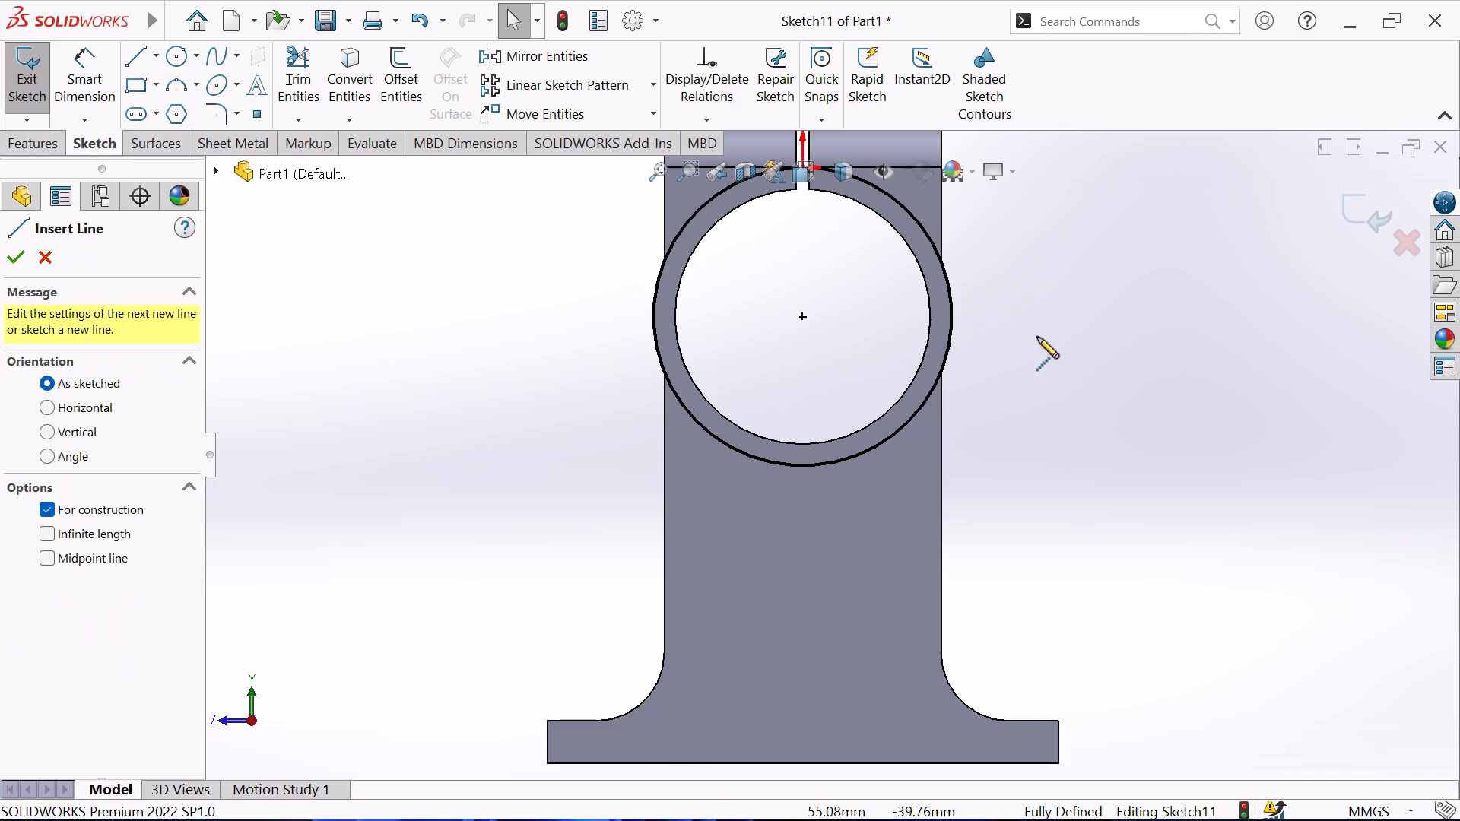
pyautogui.click(799, 315)
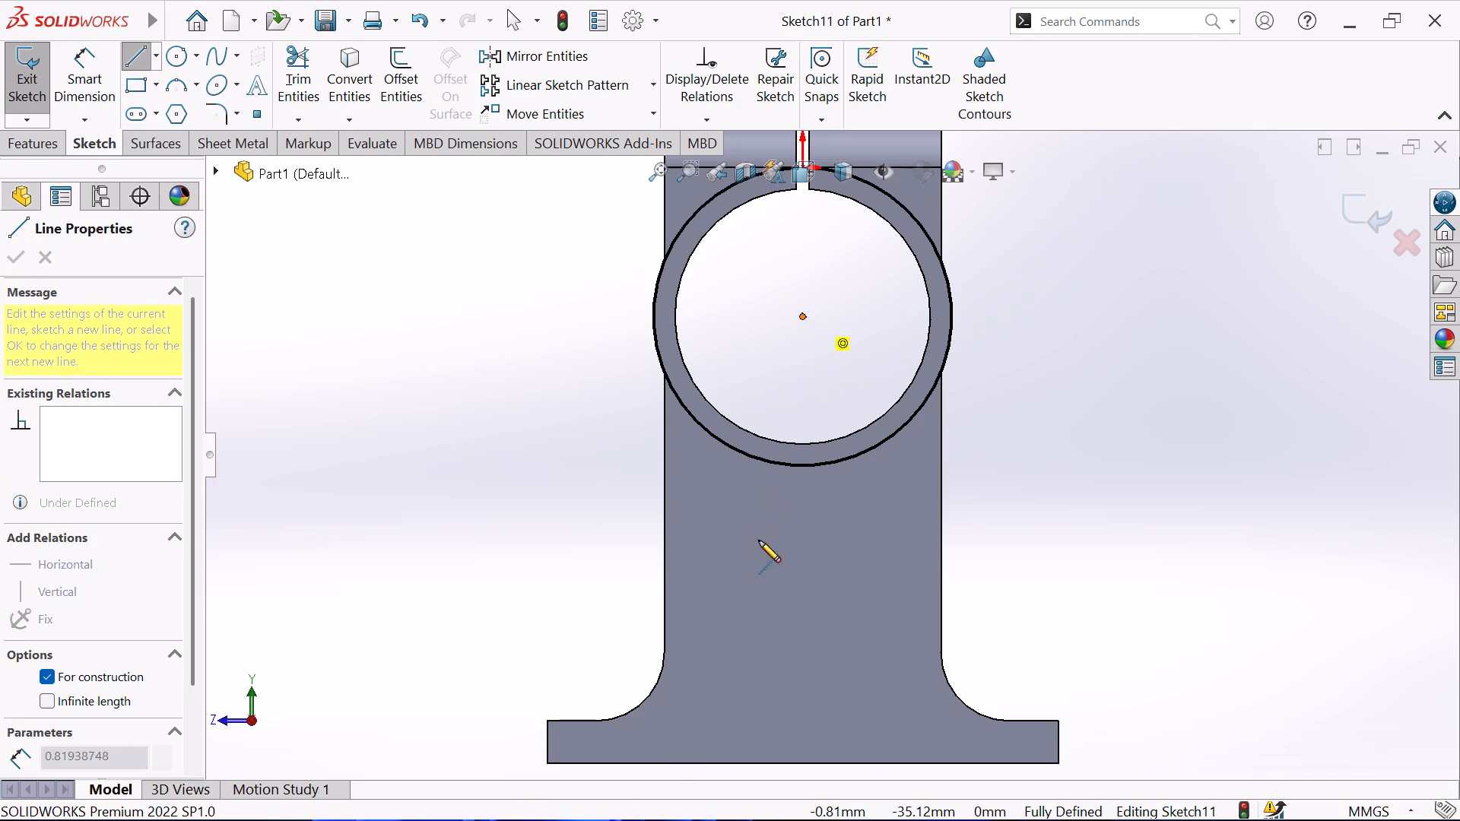
pyautogui.scroll(1, 792, 577)
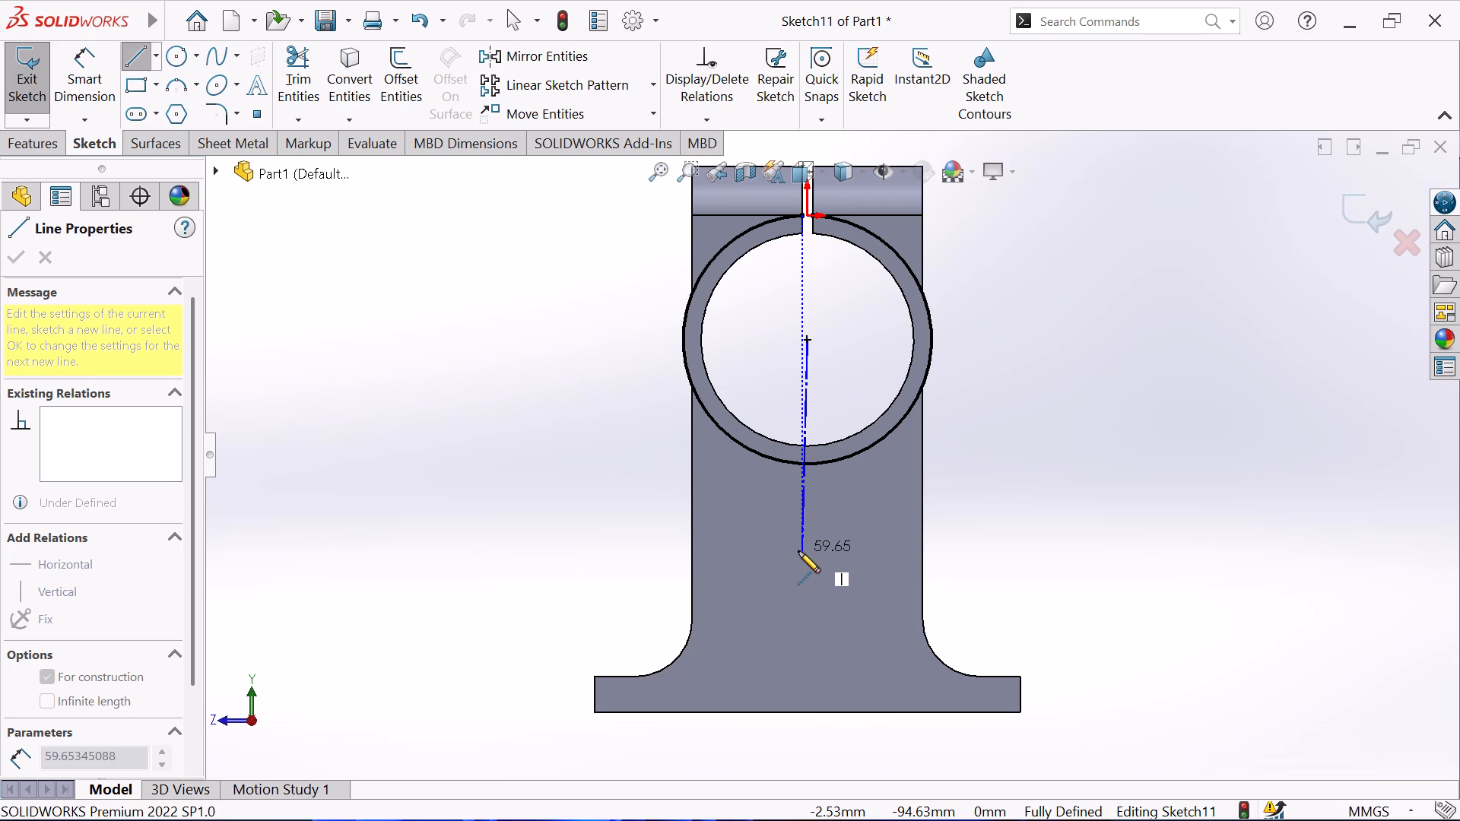
pyautogui.hotkey('ctrl', '8')
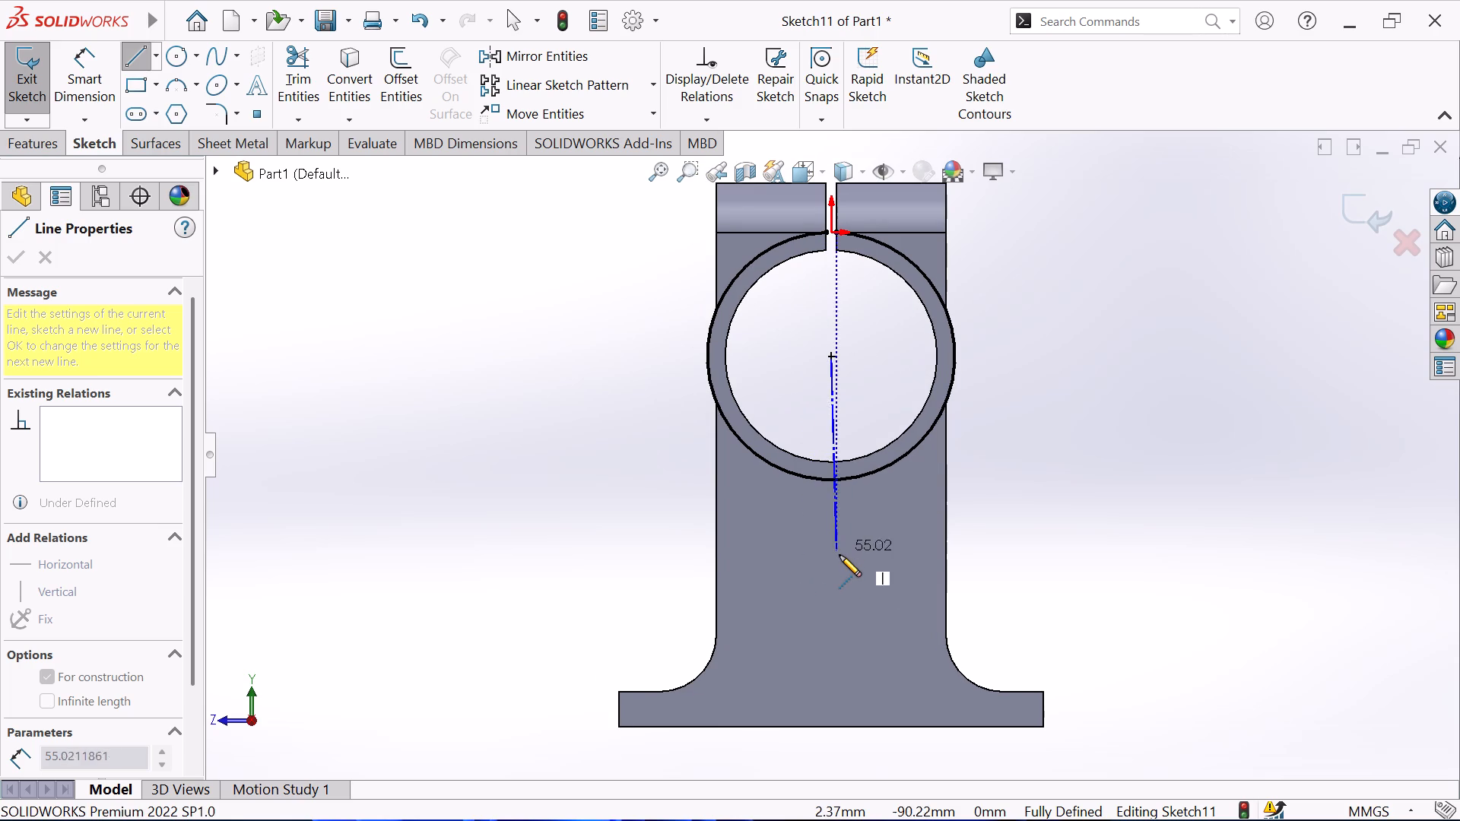
pyautogui.click(830, 604)
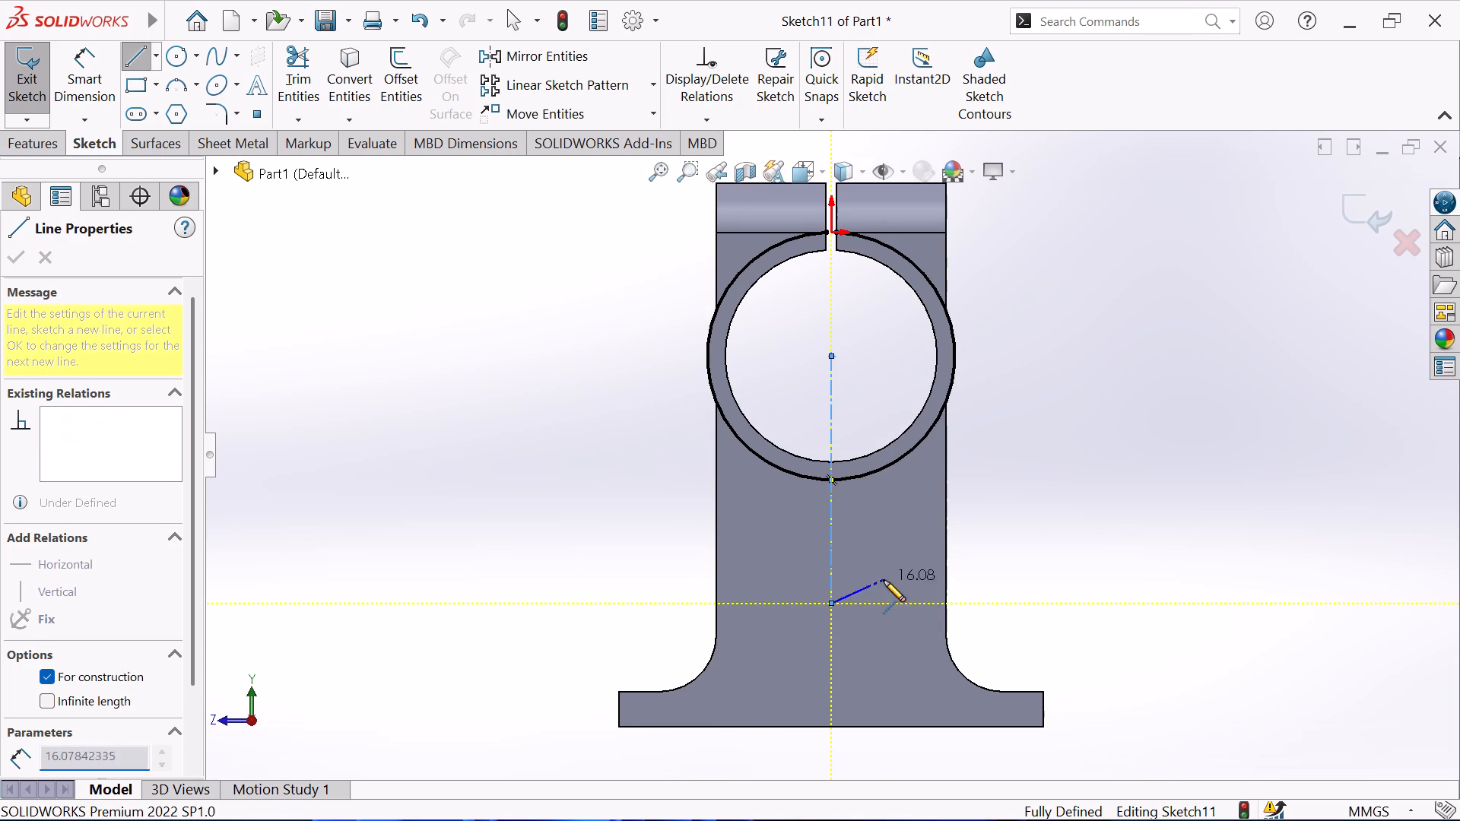
pyautogui.rightClick(884, 580)
pyautogui.click(929, 551)
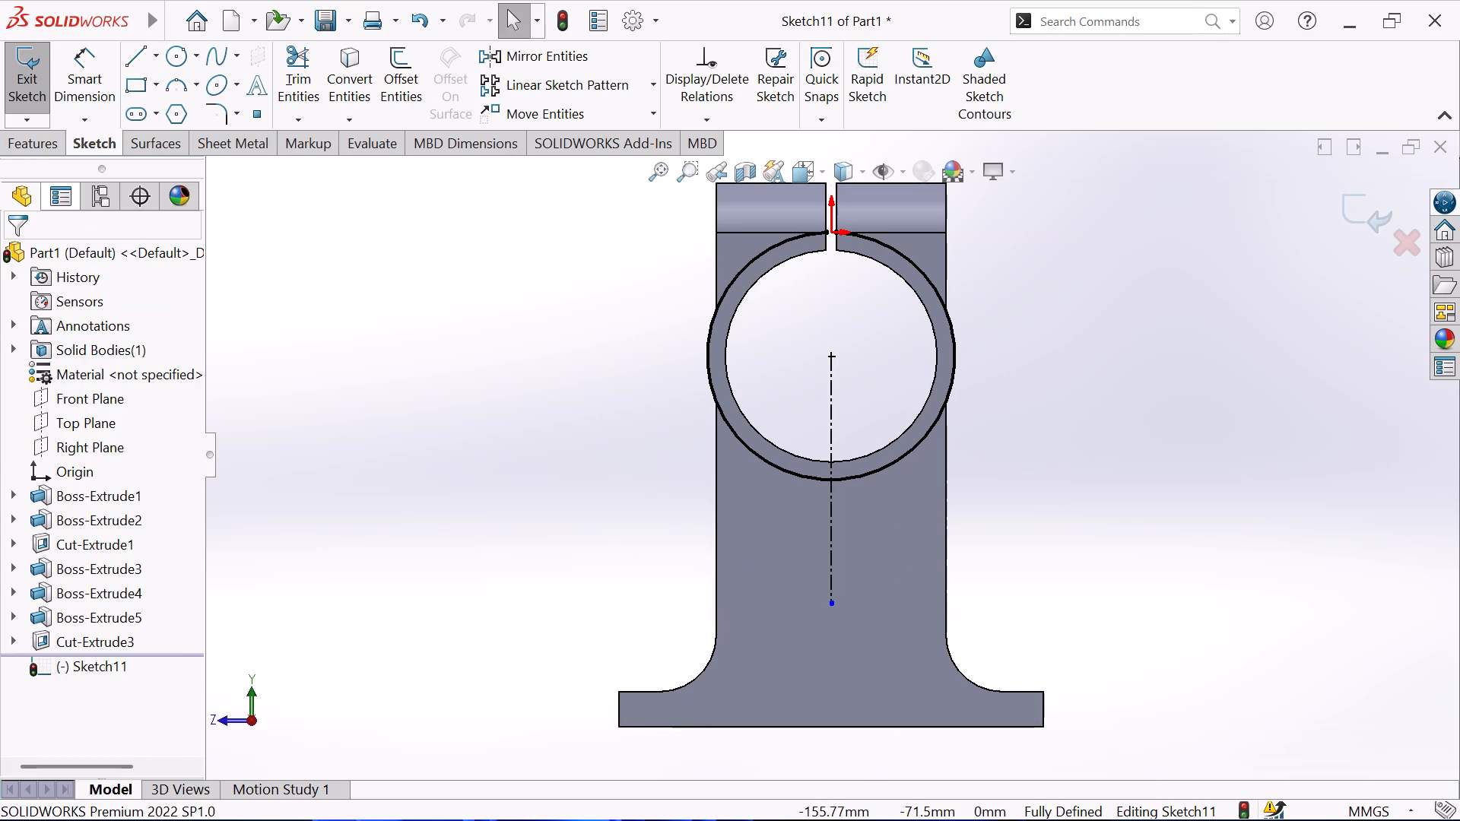
# Sketch a corner rectangle on the leg, starting on the ring's lower outer edge and extending down across the centerline.
pyautogui.click(138, 82)
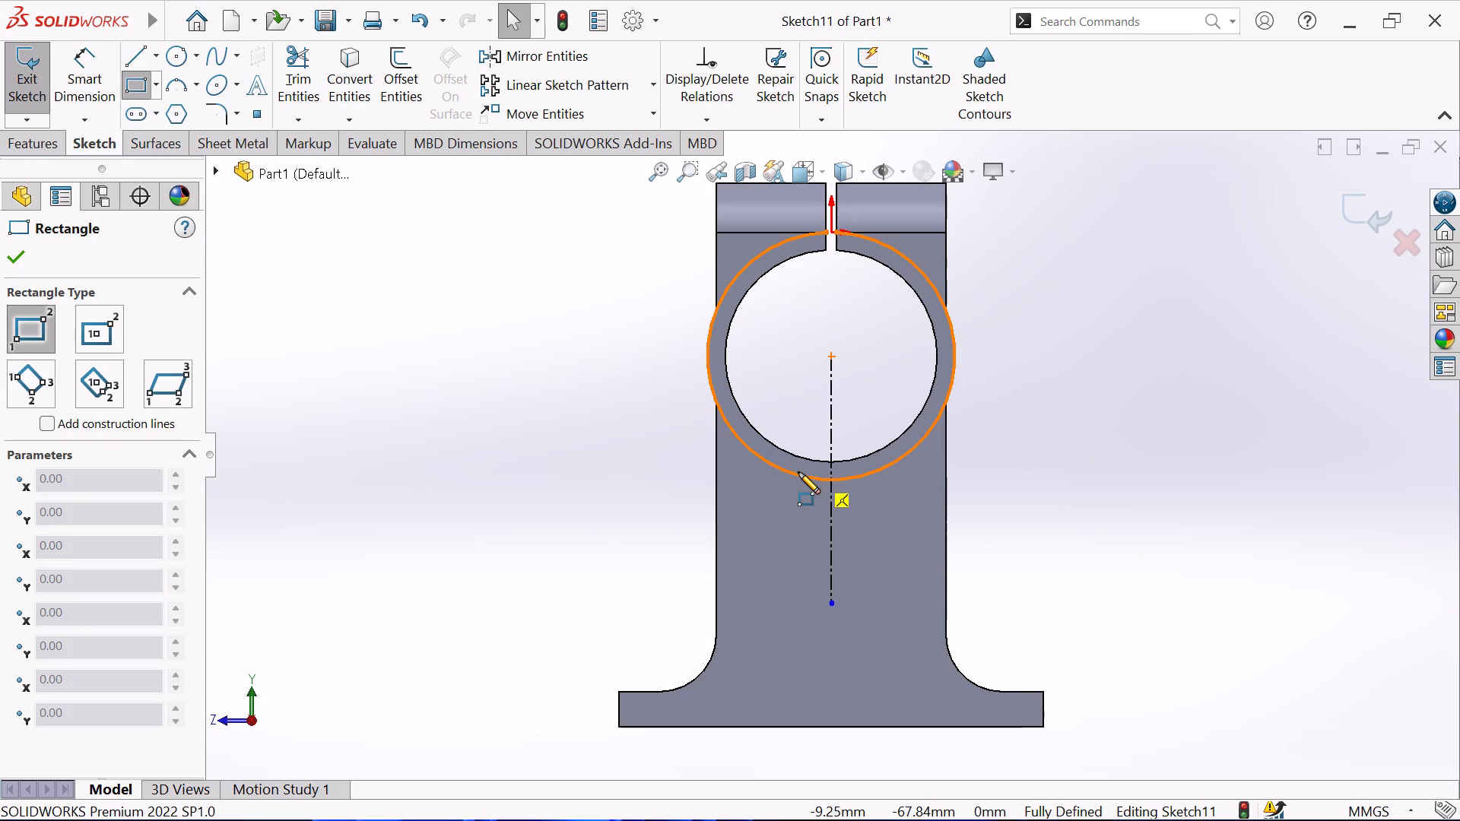
pyautogui.click(801, 474)
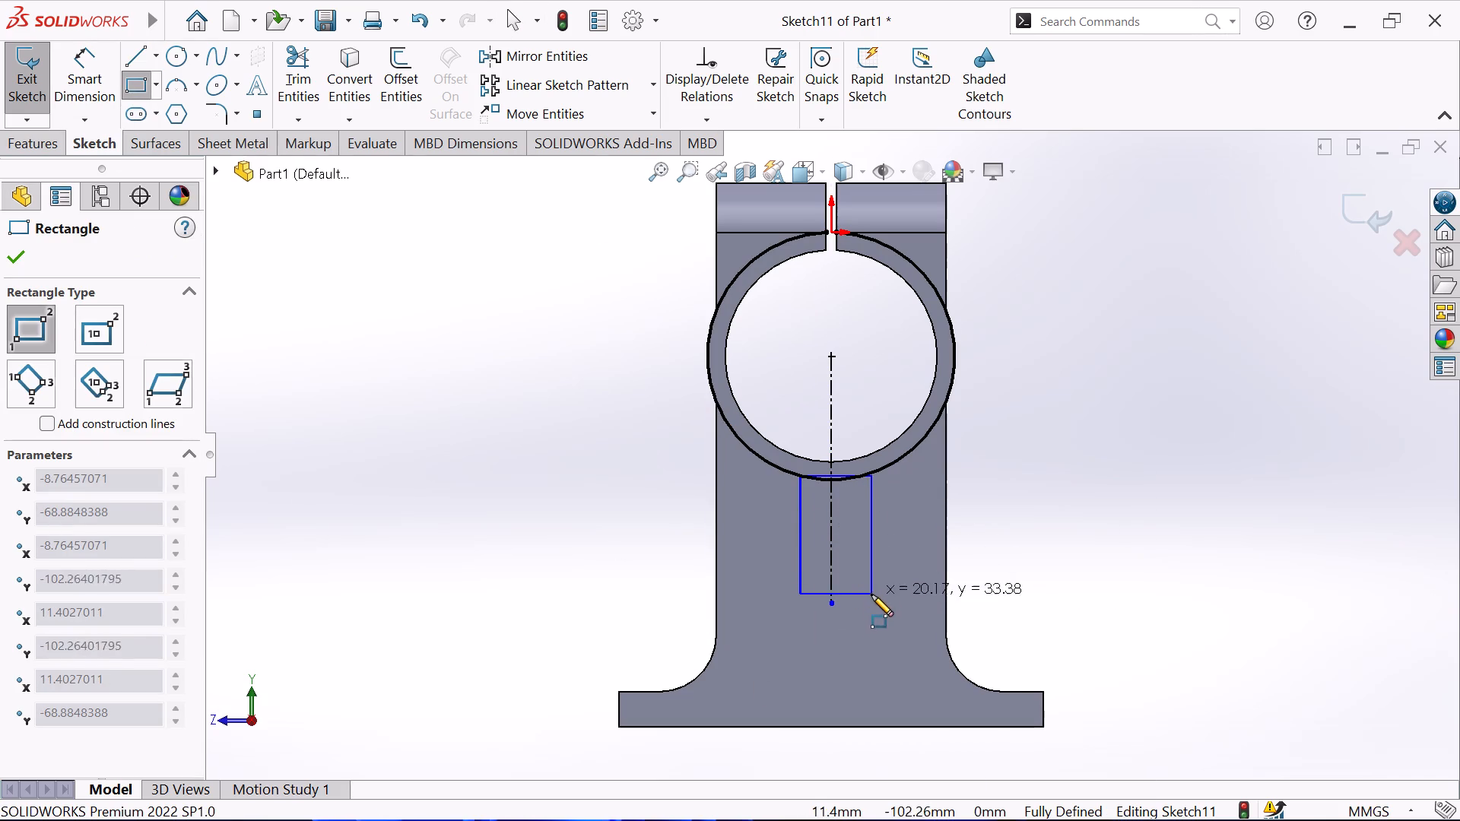
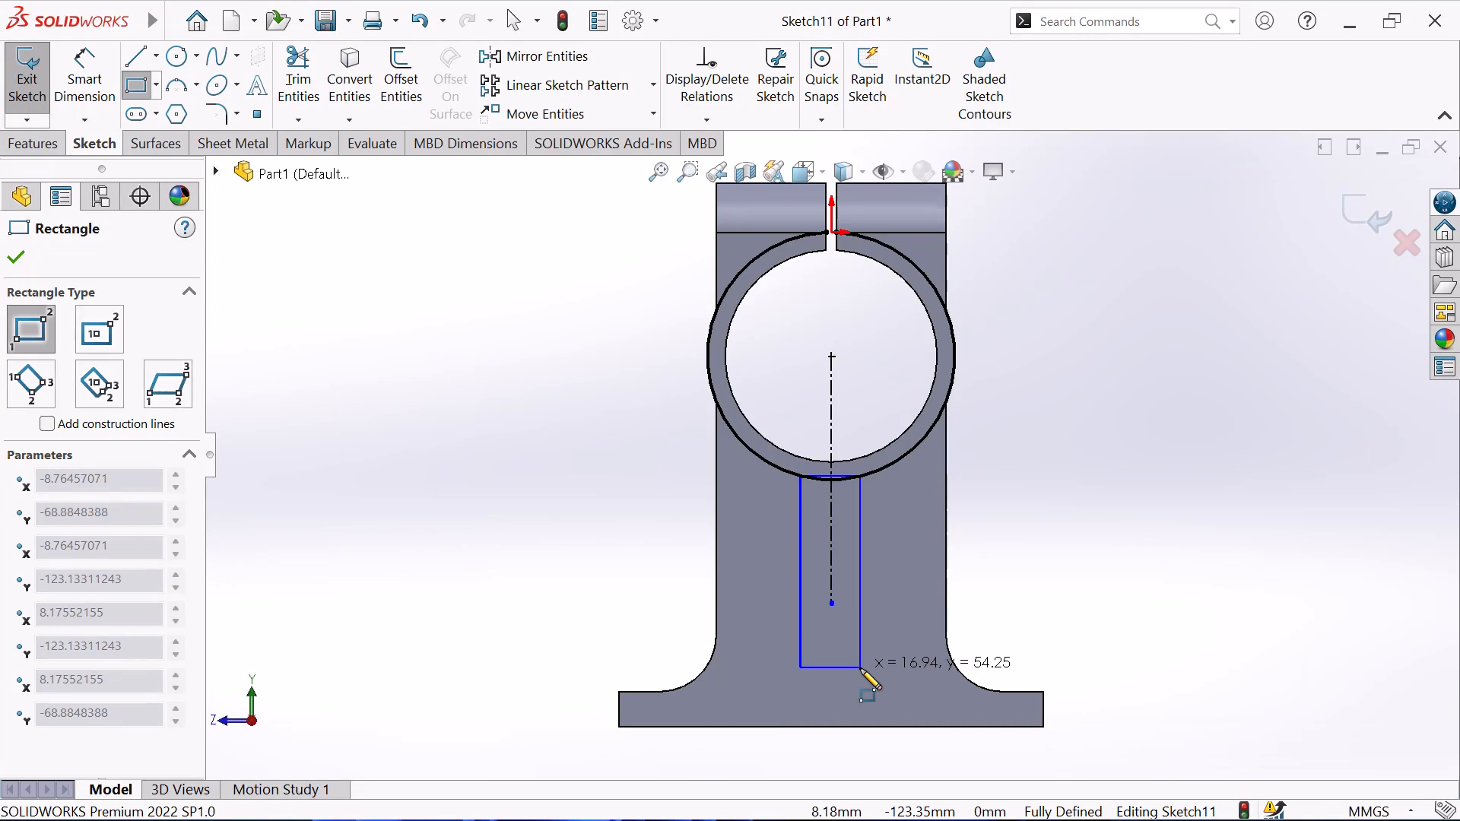
# Finish the corner rectangle on the leg at about 17 mm wide by 54 mm tall.
pyautogui.click(860, 668)
pyautogui.rightClick(517, 559)
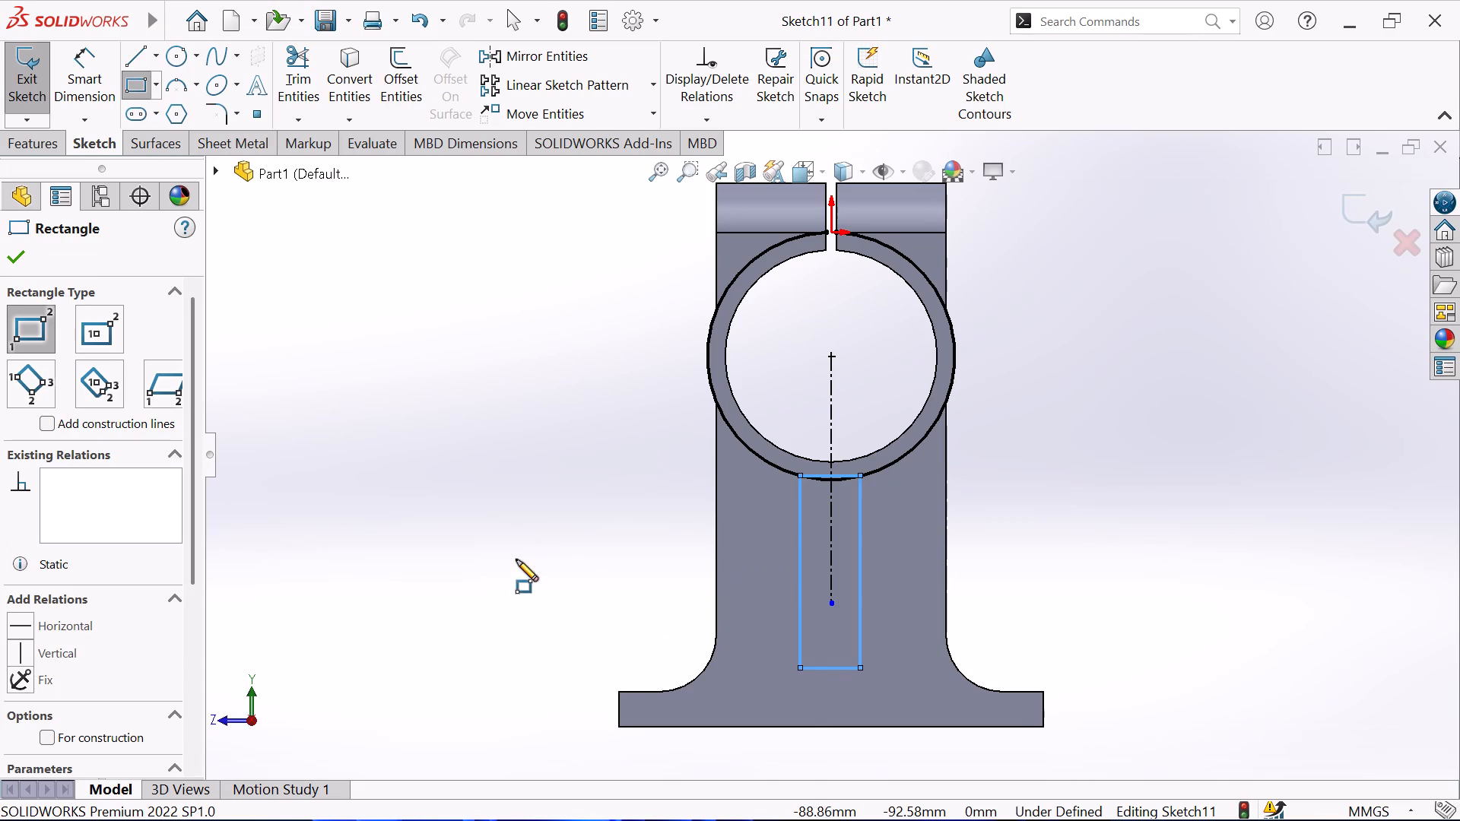
pyautogui.click(583, 581)
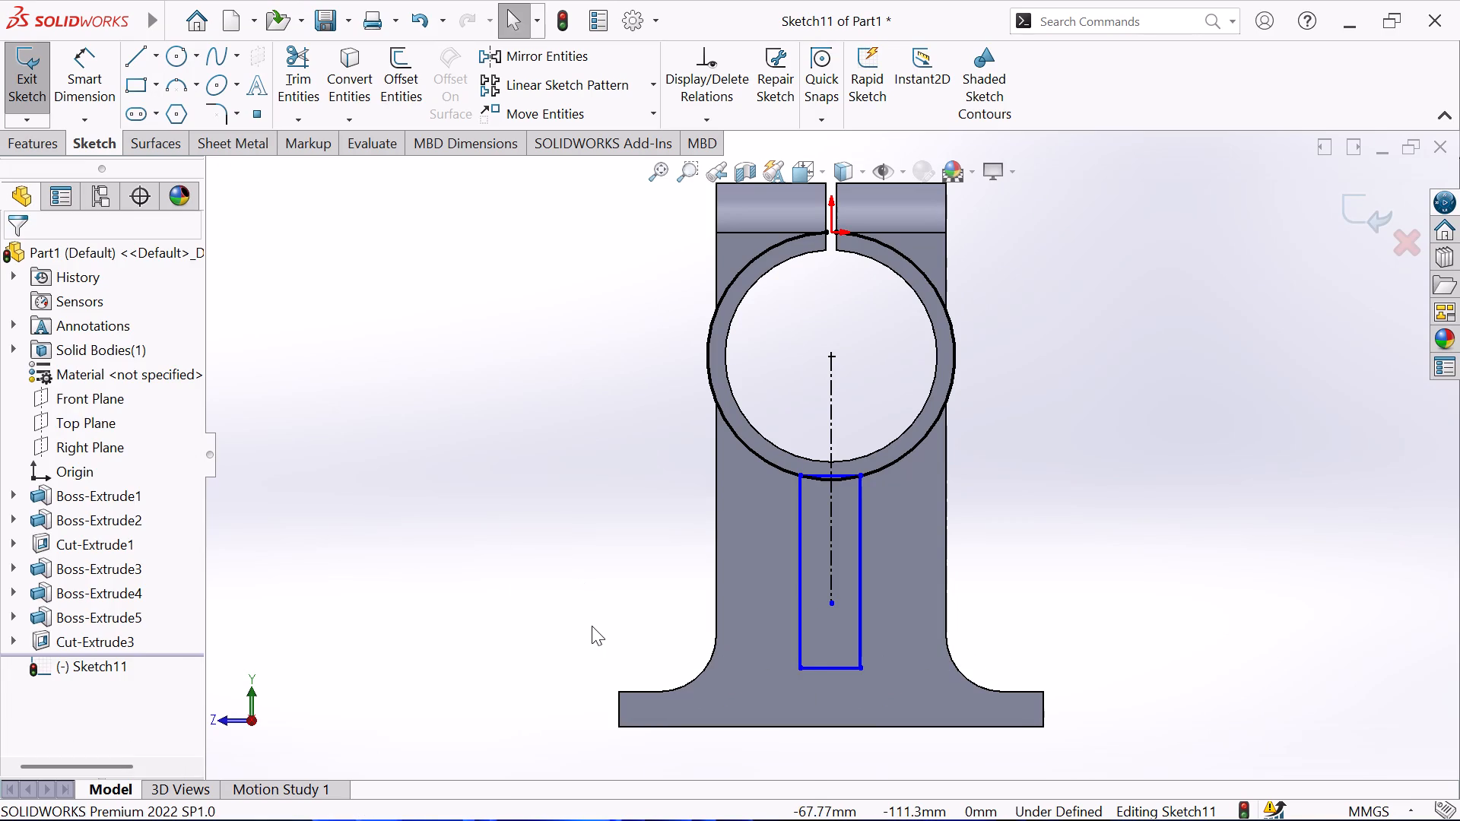
# Add a symmetric relation between the rectangle's two upper corners about the vertical centerline.
pyautogui.click(688, 119)
pyautogui.click(695, 170)
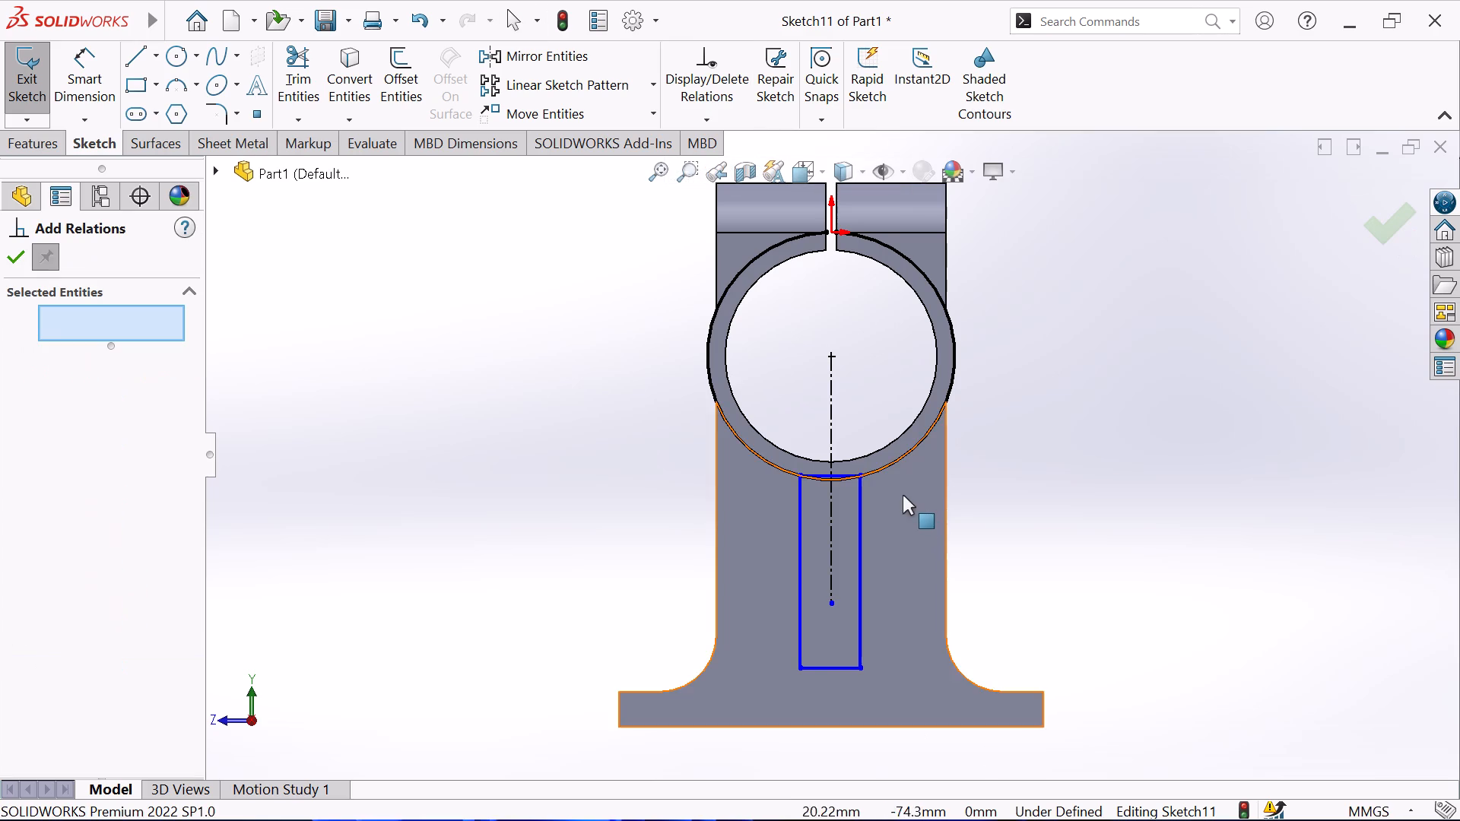
pyautogui.click(861, 473)
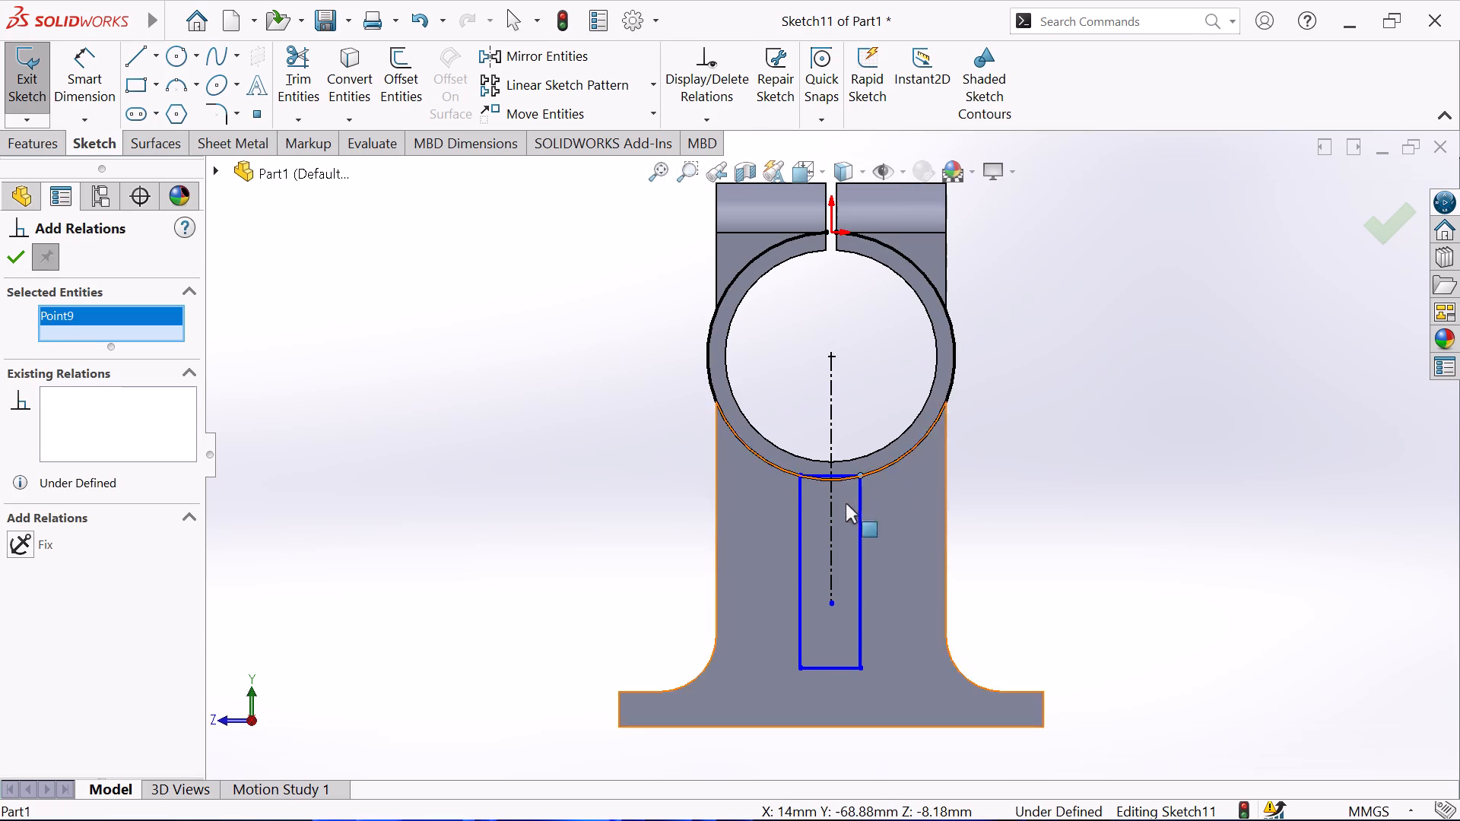
pyautogui.click(800, 473)
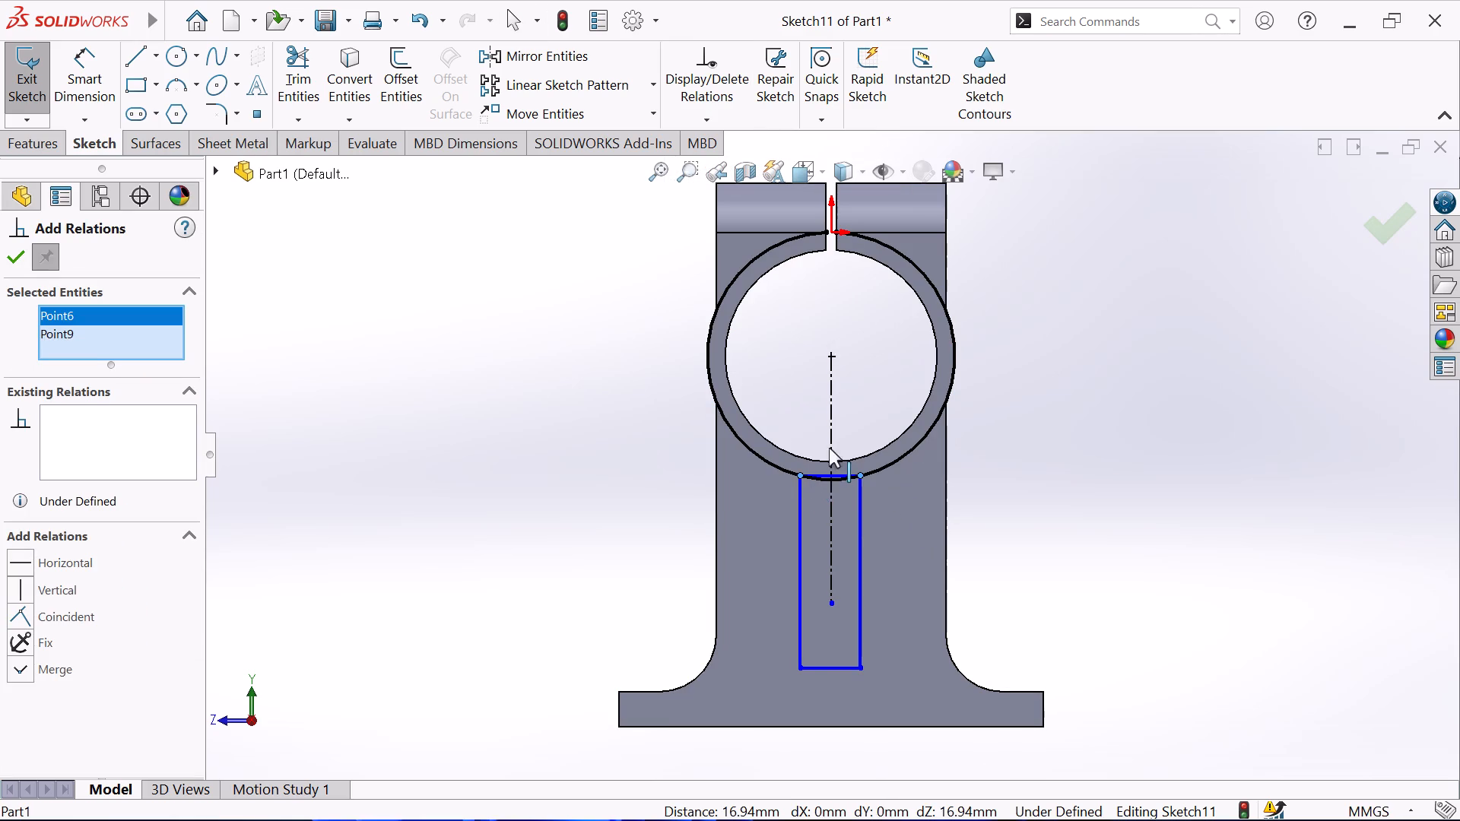
pyautogui.click(831, 417)
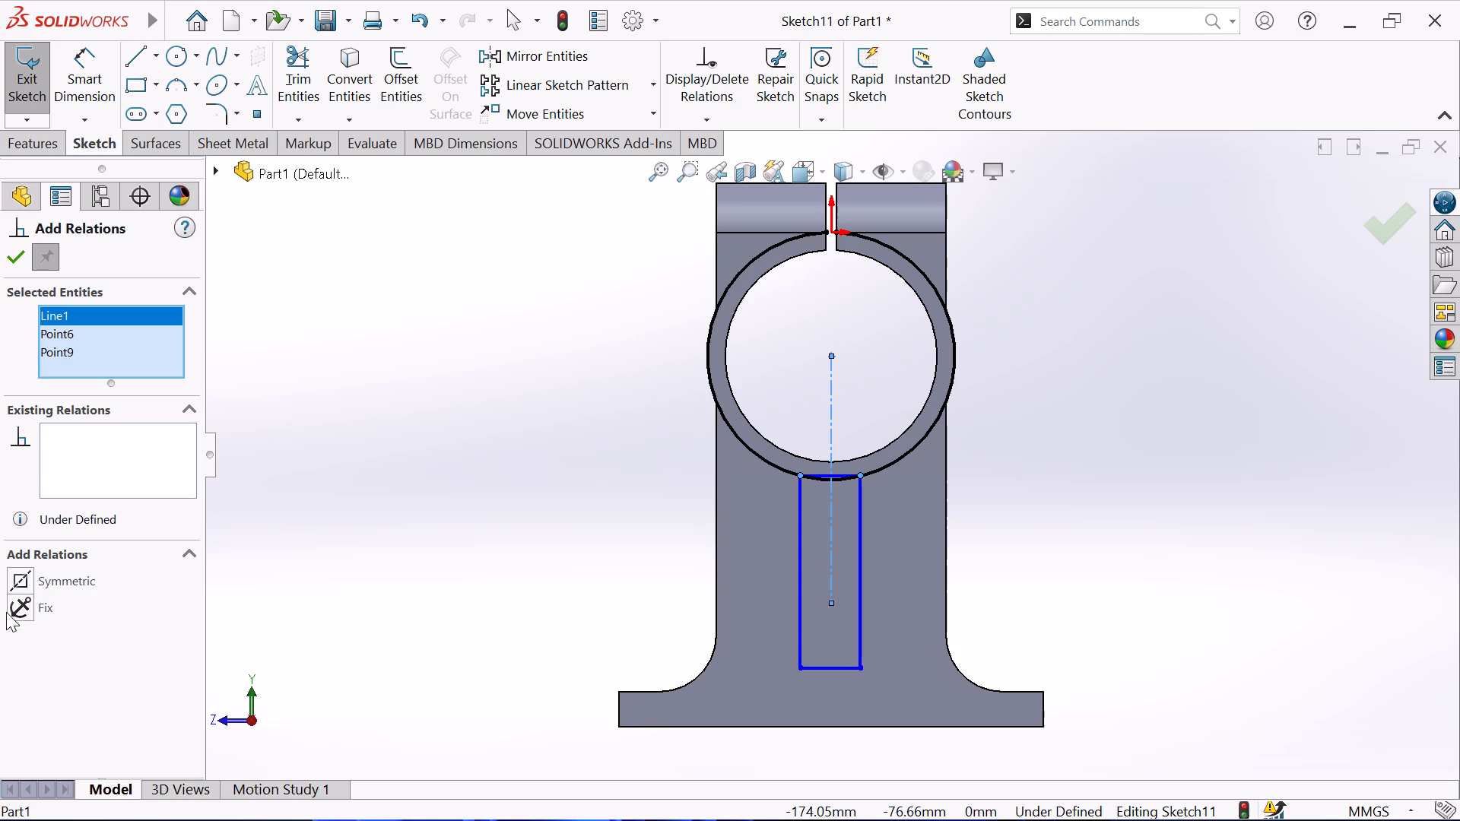
pyautogui.click(14, 574)
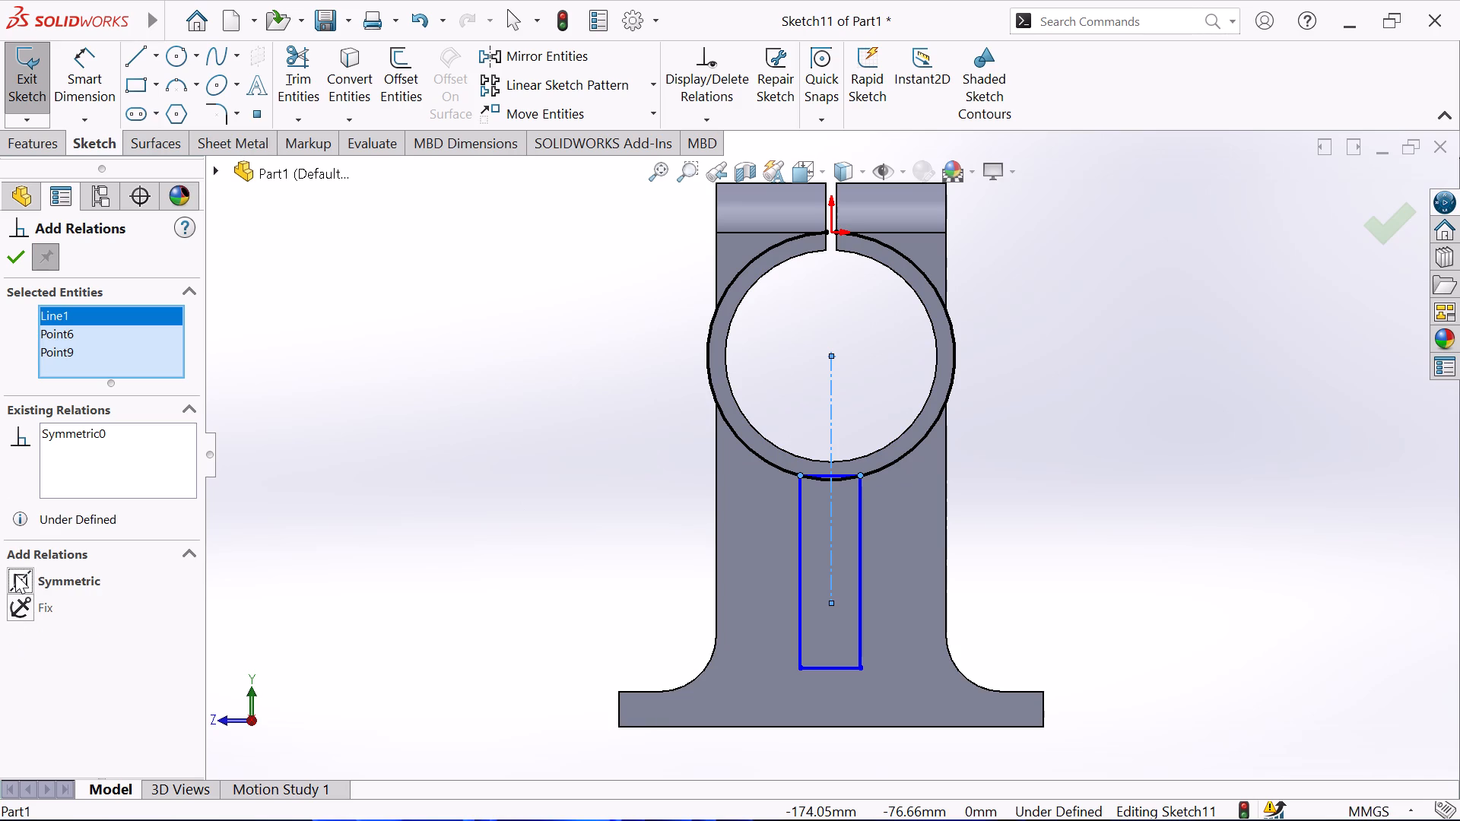
pyautogui.click(21, 574)
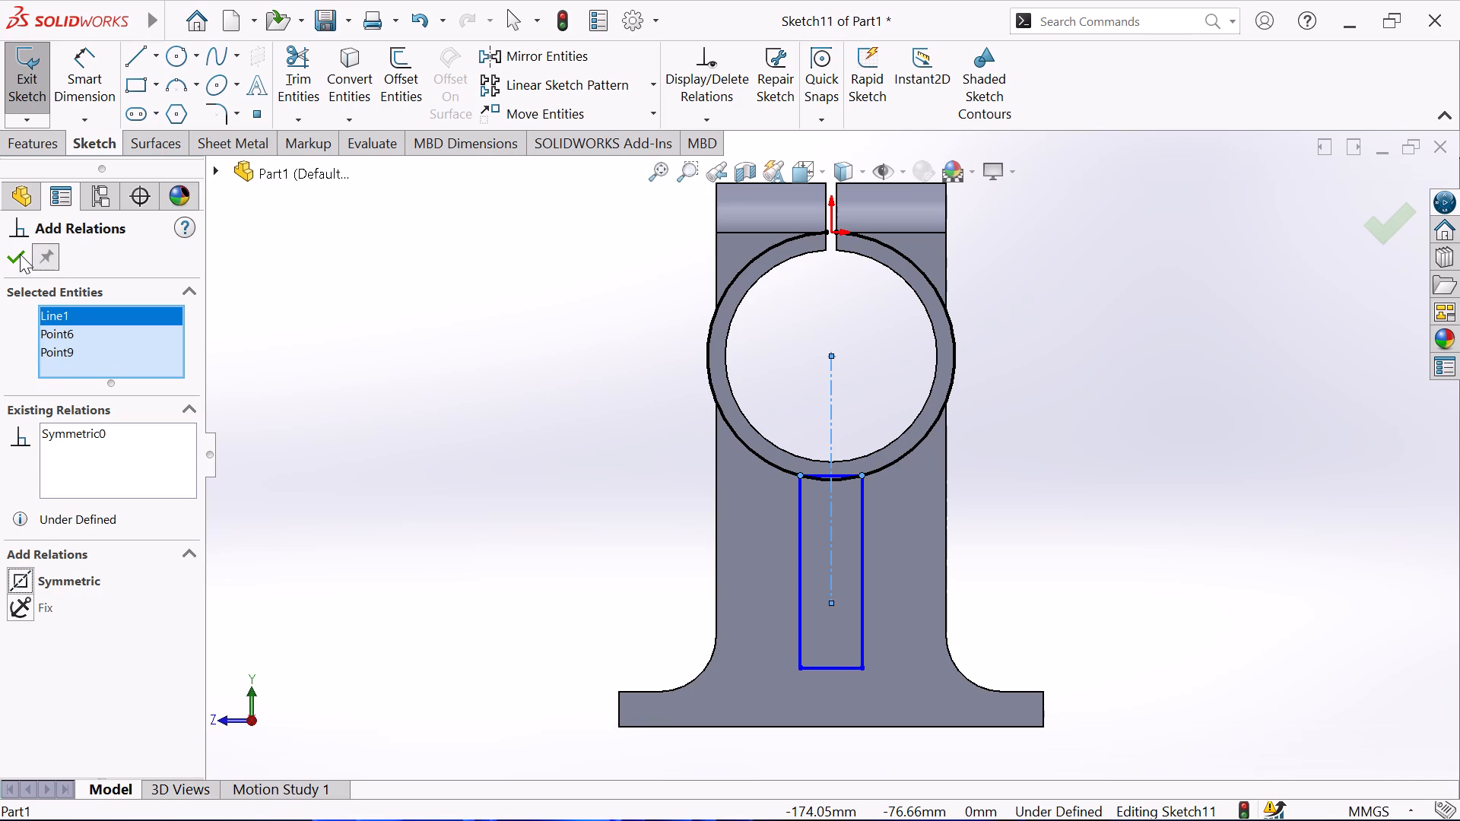
pyautogui.click(20, 254)
# Dimension the rectangle's top edge and set its width to 6 mm.
pyautogui.click(81, 87)
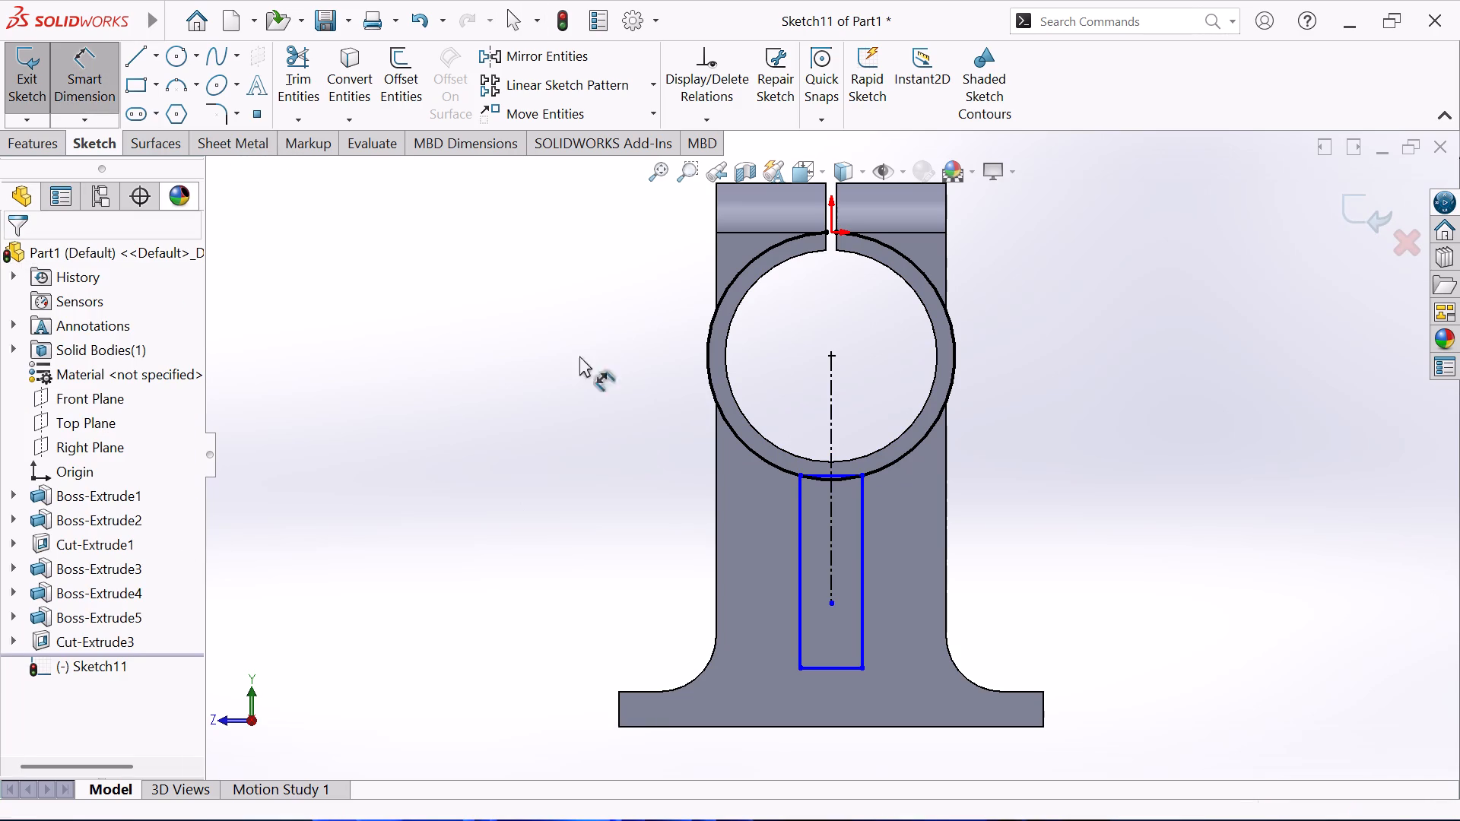
pyautogui.click(836, 472)
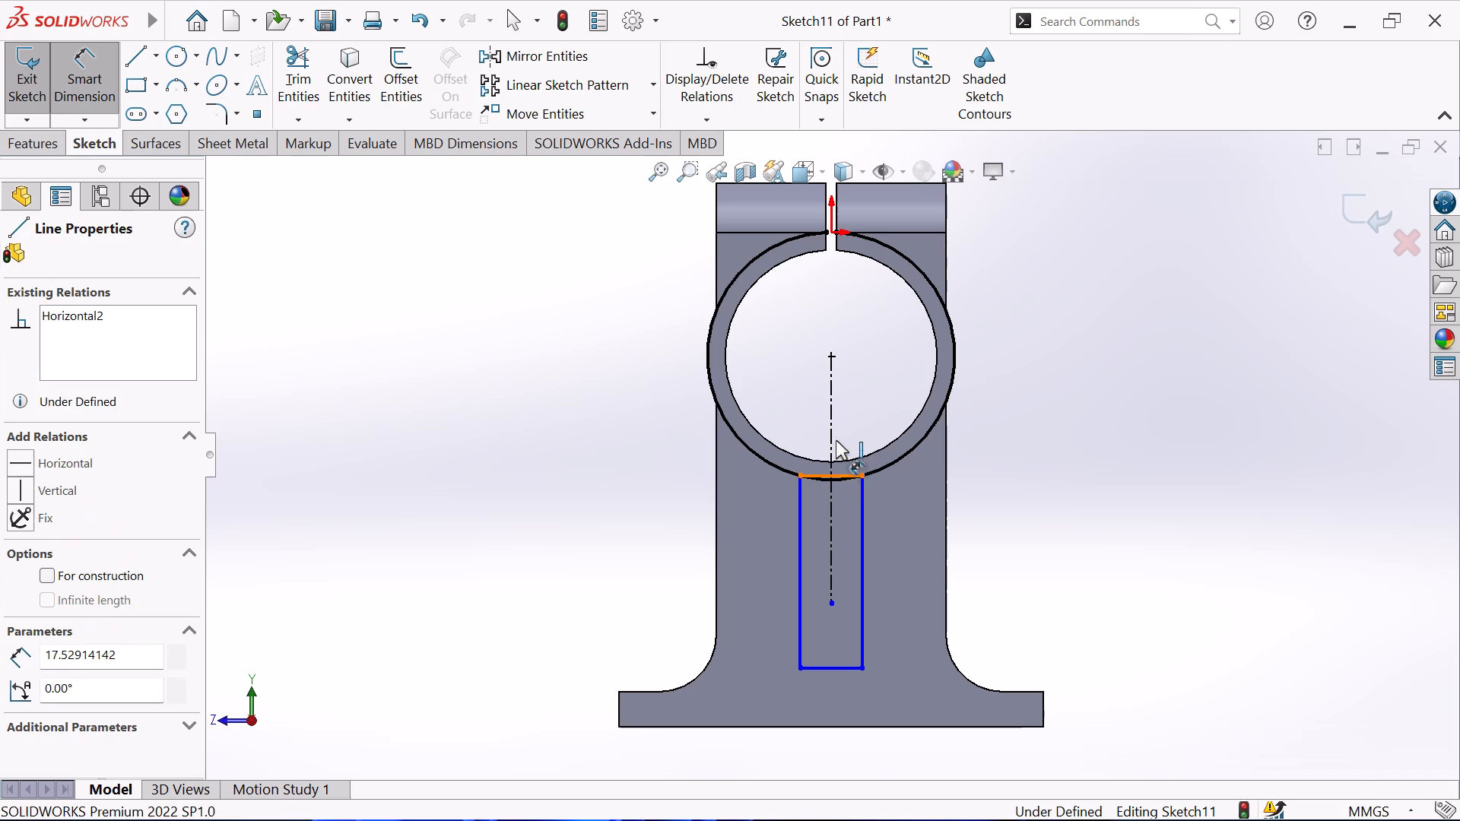
pyautogui.click(836, 421)
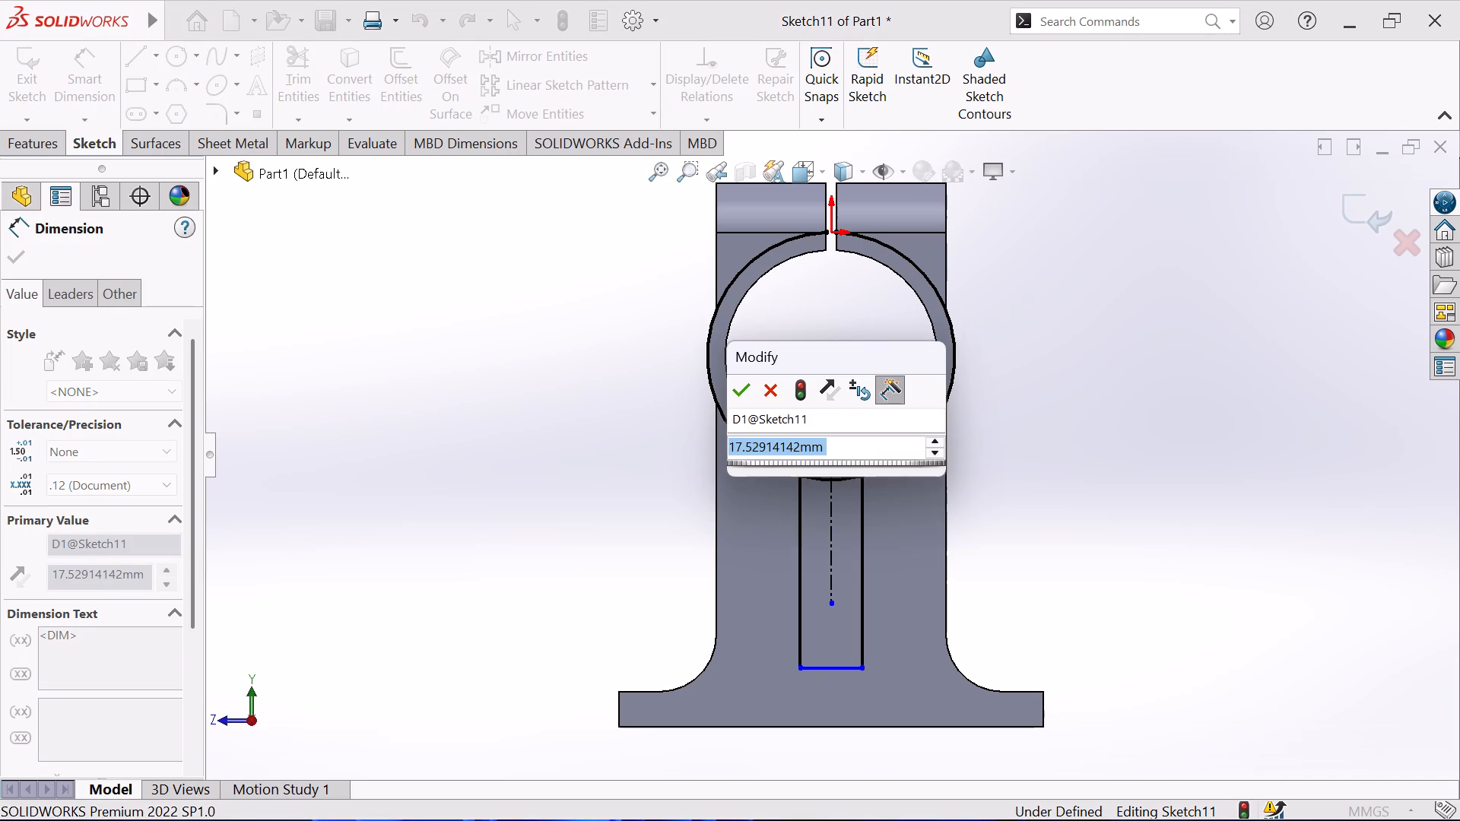
pyautogui.press('6')
pyautogui.press('Return')
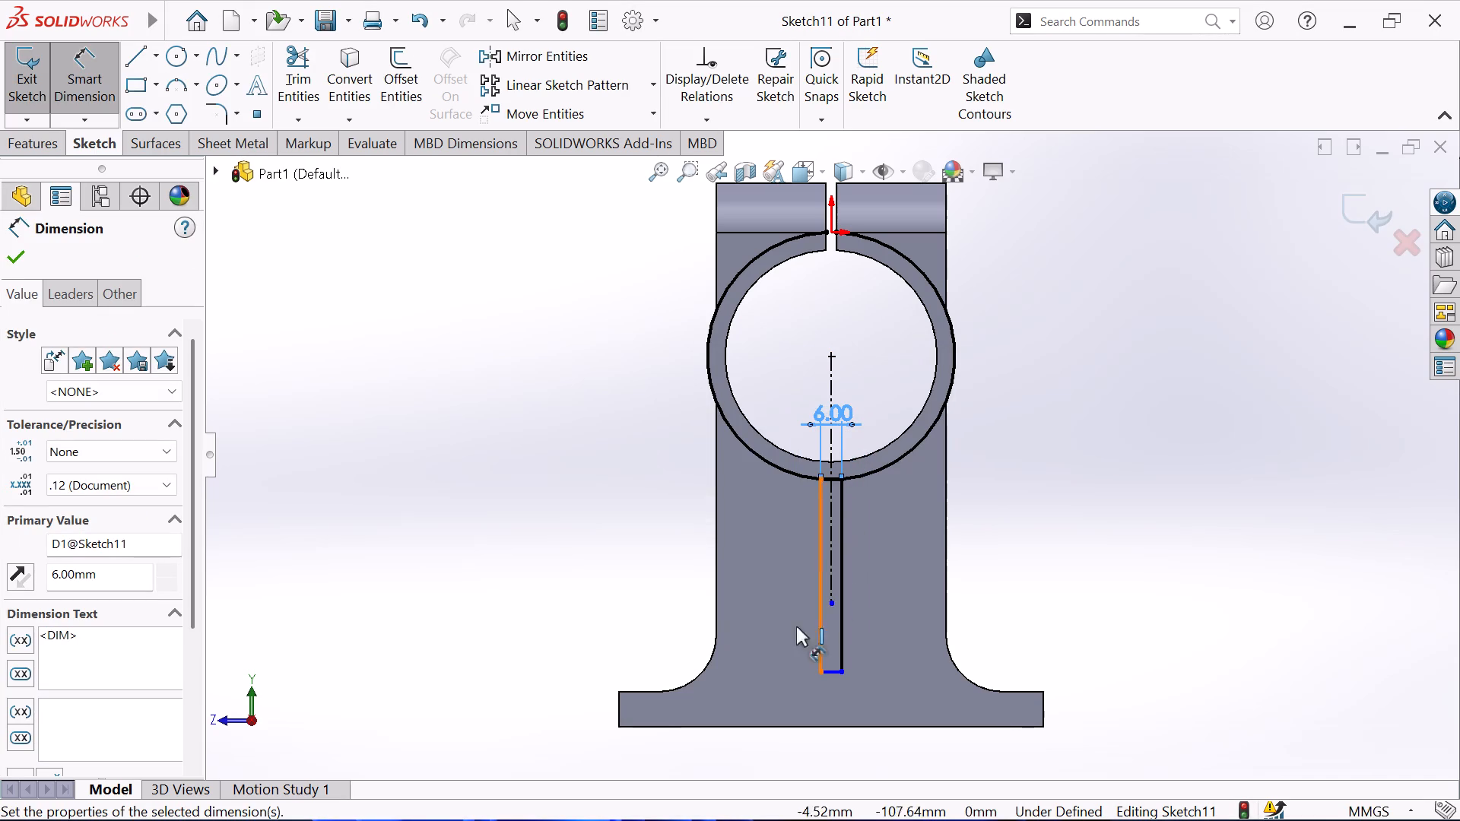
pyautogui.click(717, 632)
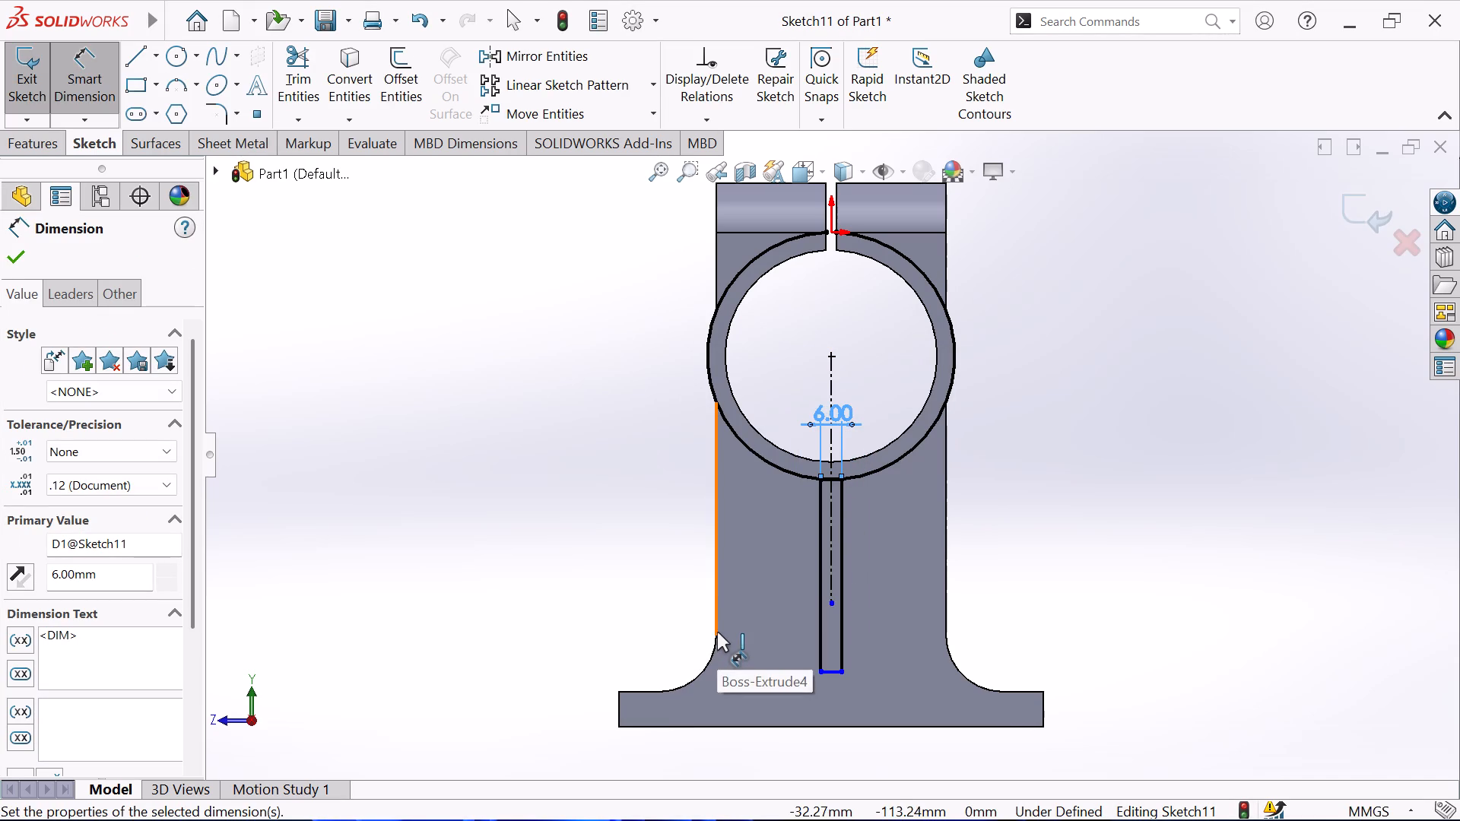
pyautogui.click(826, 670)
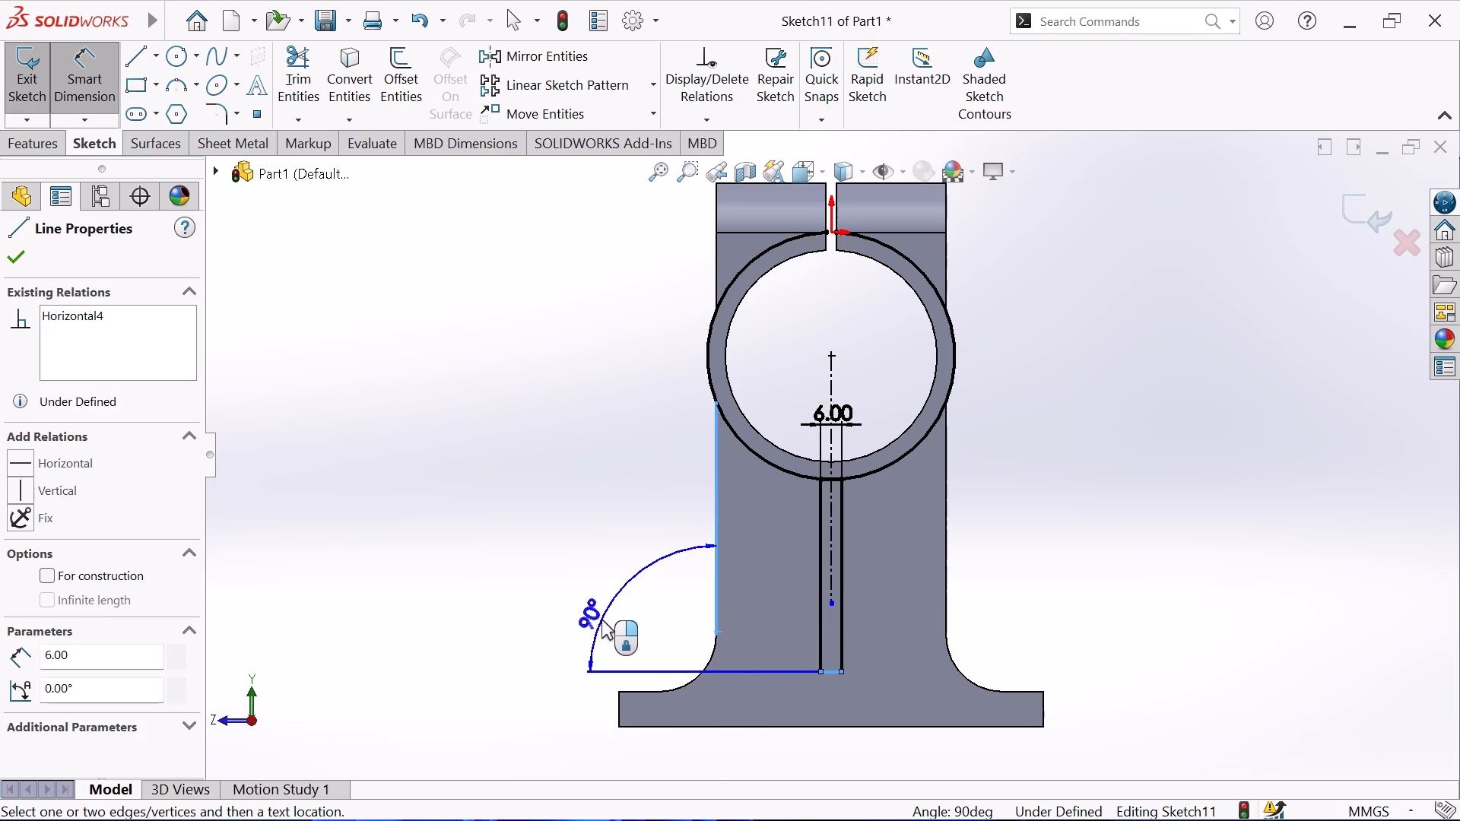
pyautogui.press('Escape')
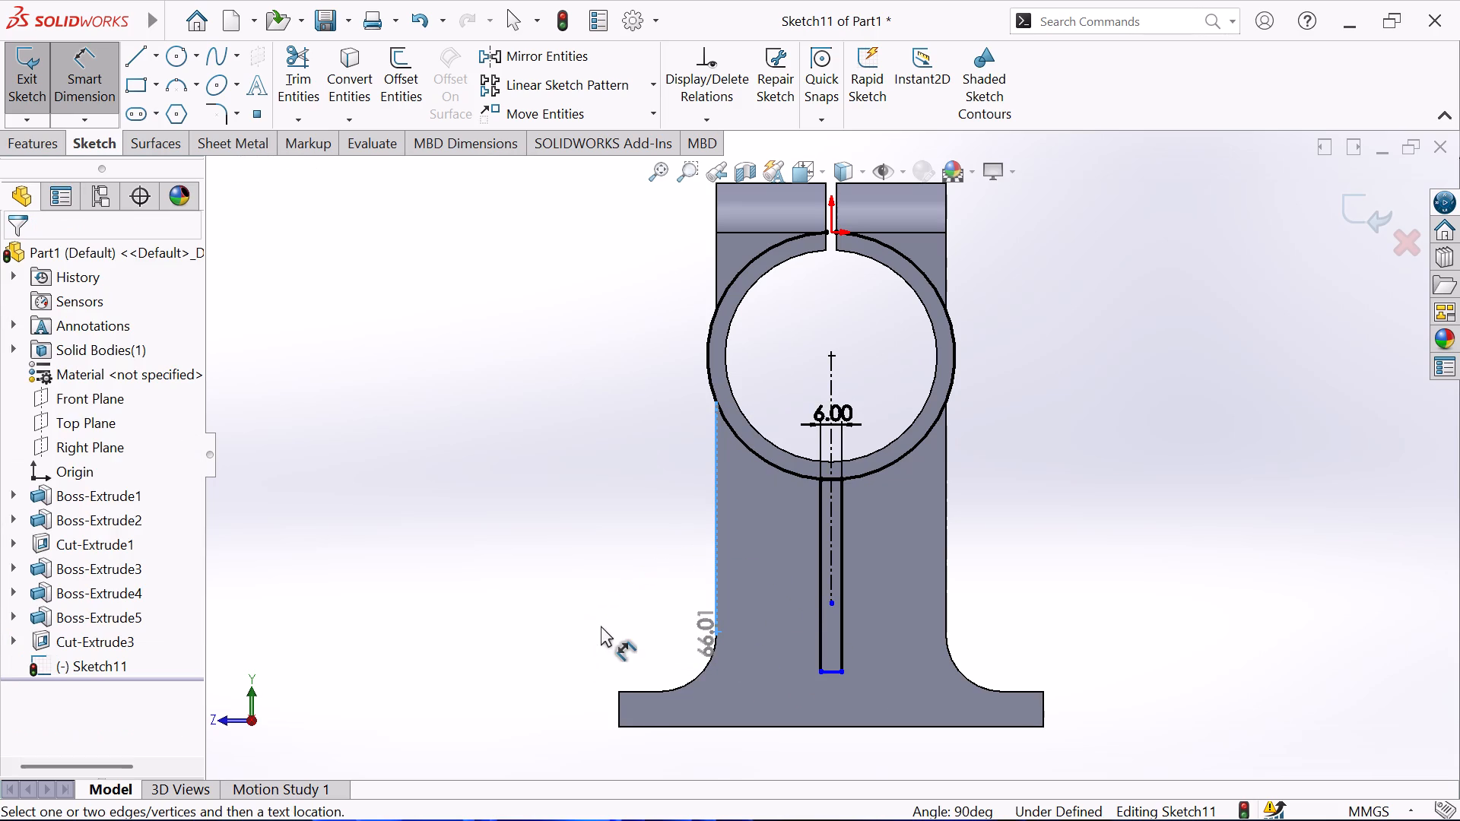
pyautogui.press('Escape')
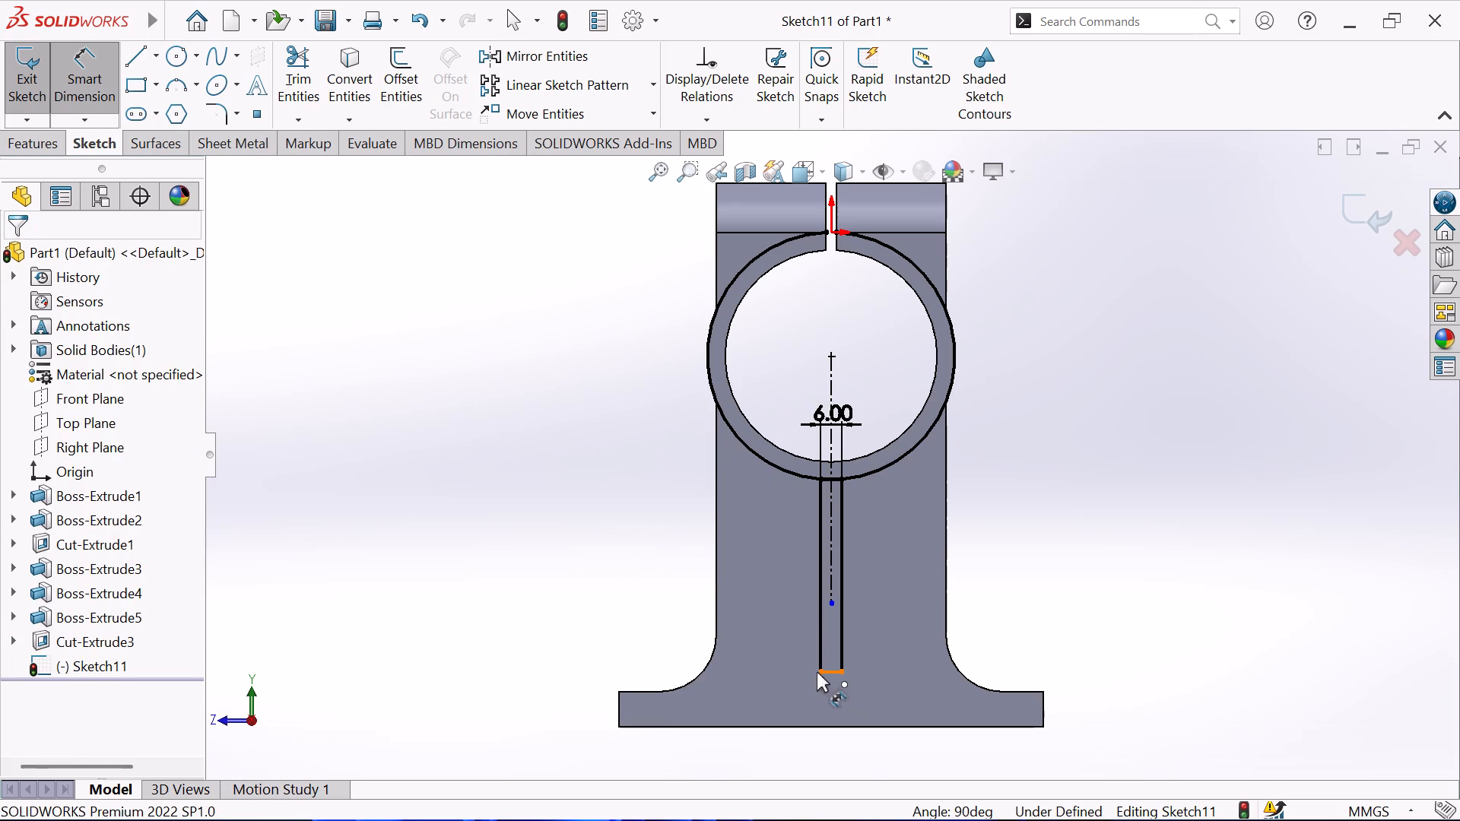
# Dimension the rectangle's lower corner vertically to the upper end of the leg's fillet and set the distance to 0 mm.
pyautogui.click(823, 671)
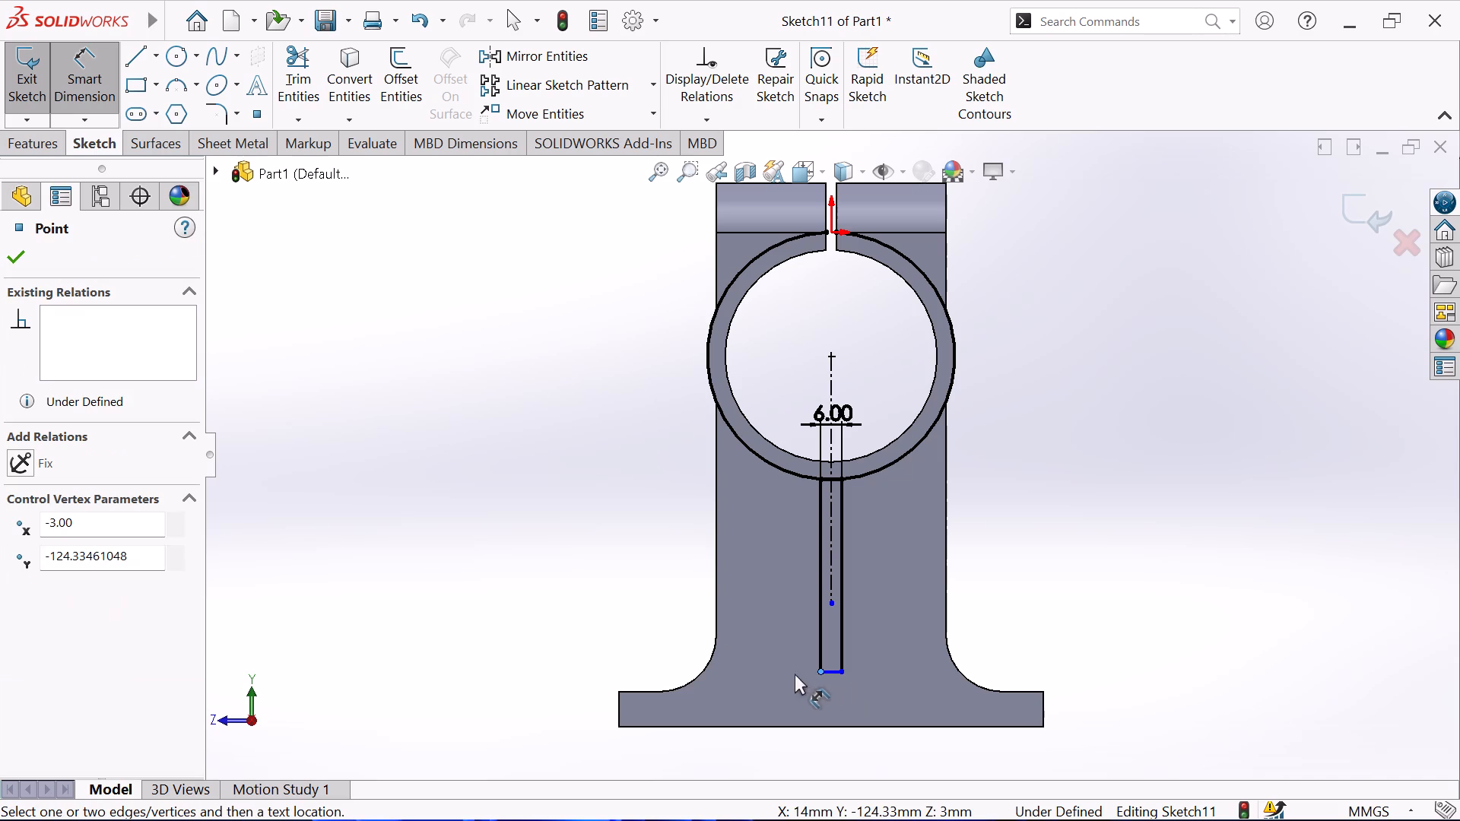
pyautogui.click(716, 637)
pyautogui.click(678, 636)
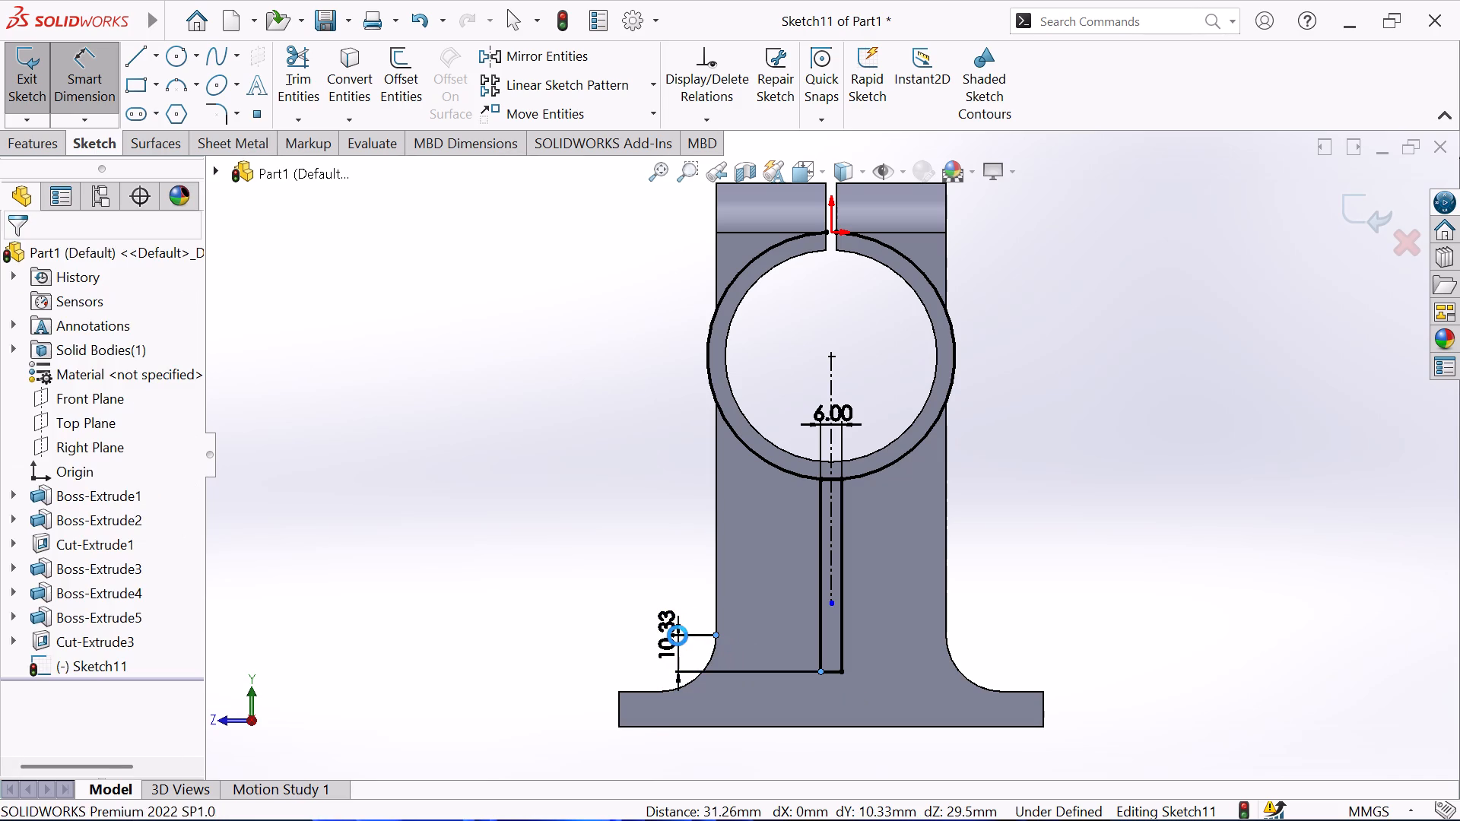
pyautogui.press('0')
pyautogui.press('Return')
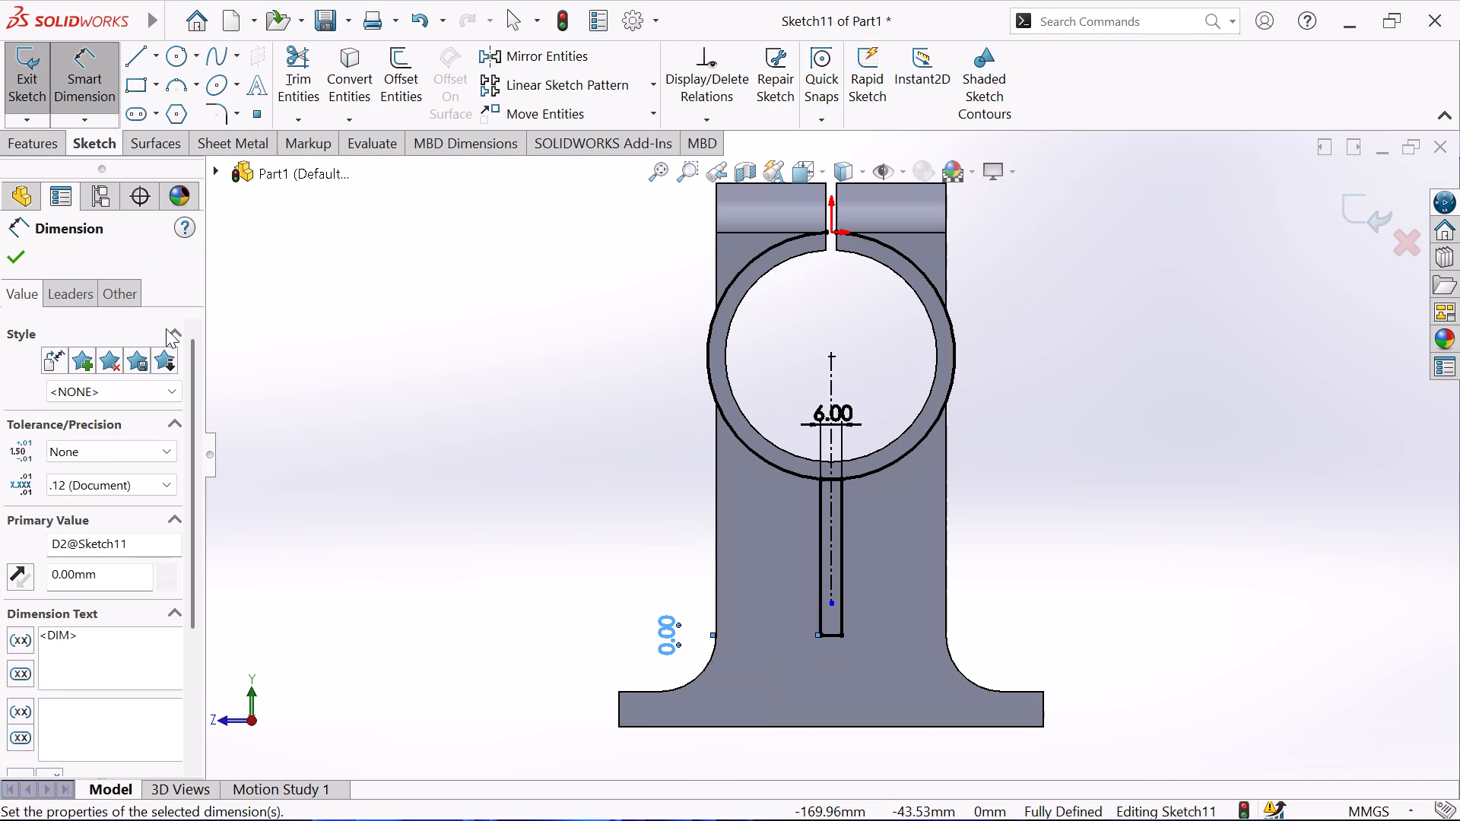
pyautogui.click(14, 263)
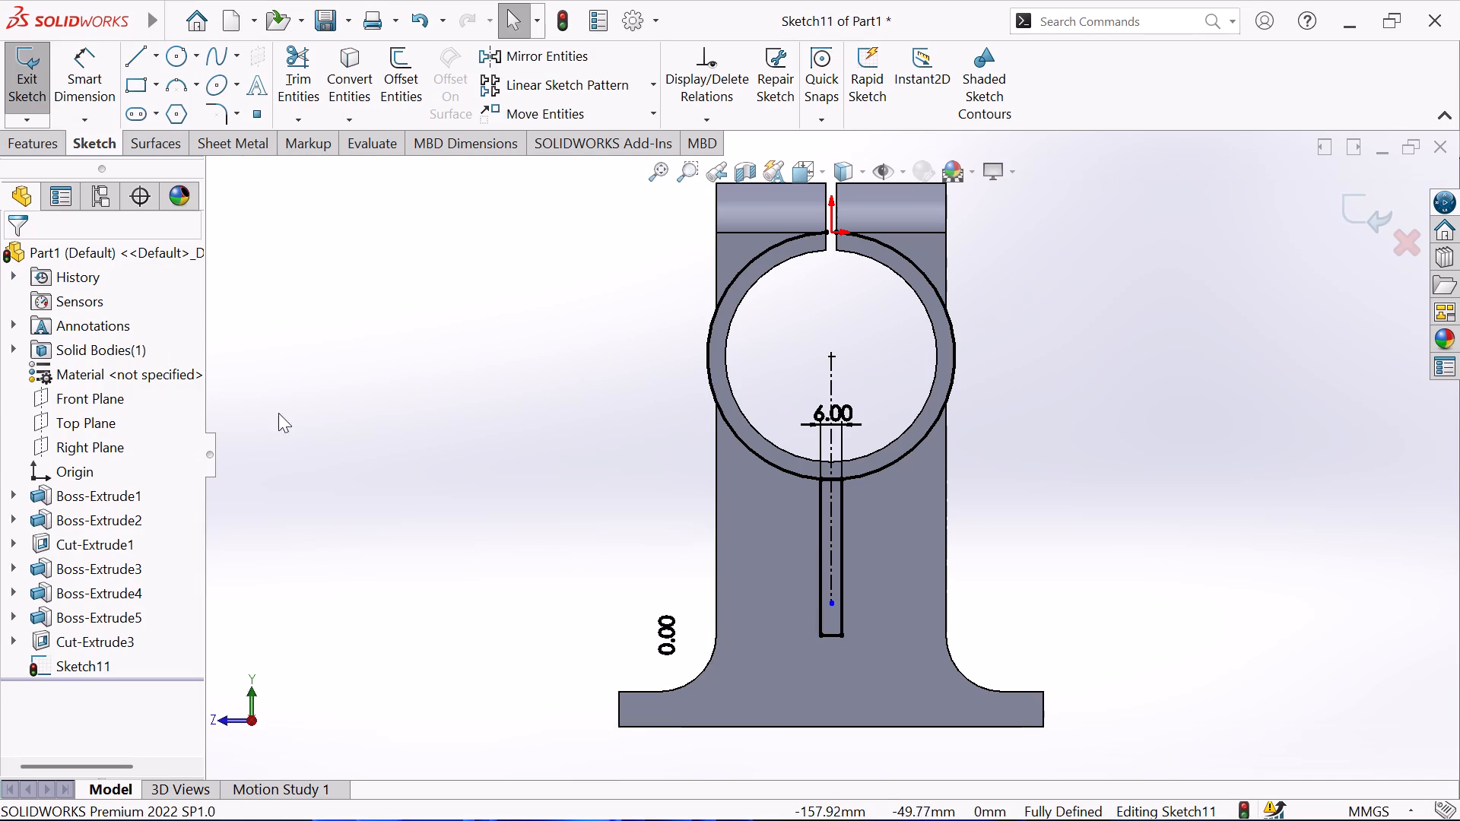
pyautogui.click(683, 360)
# Trim away the converted ring circle from the rectangle's sketch.
pyautogui.click(297, 85)
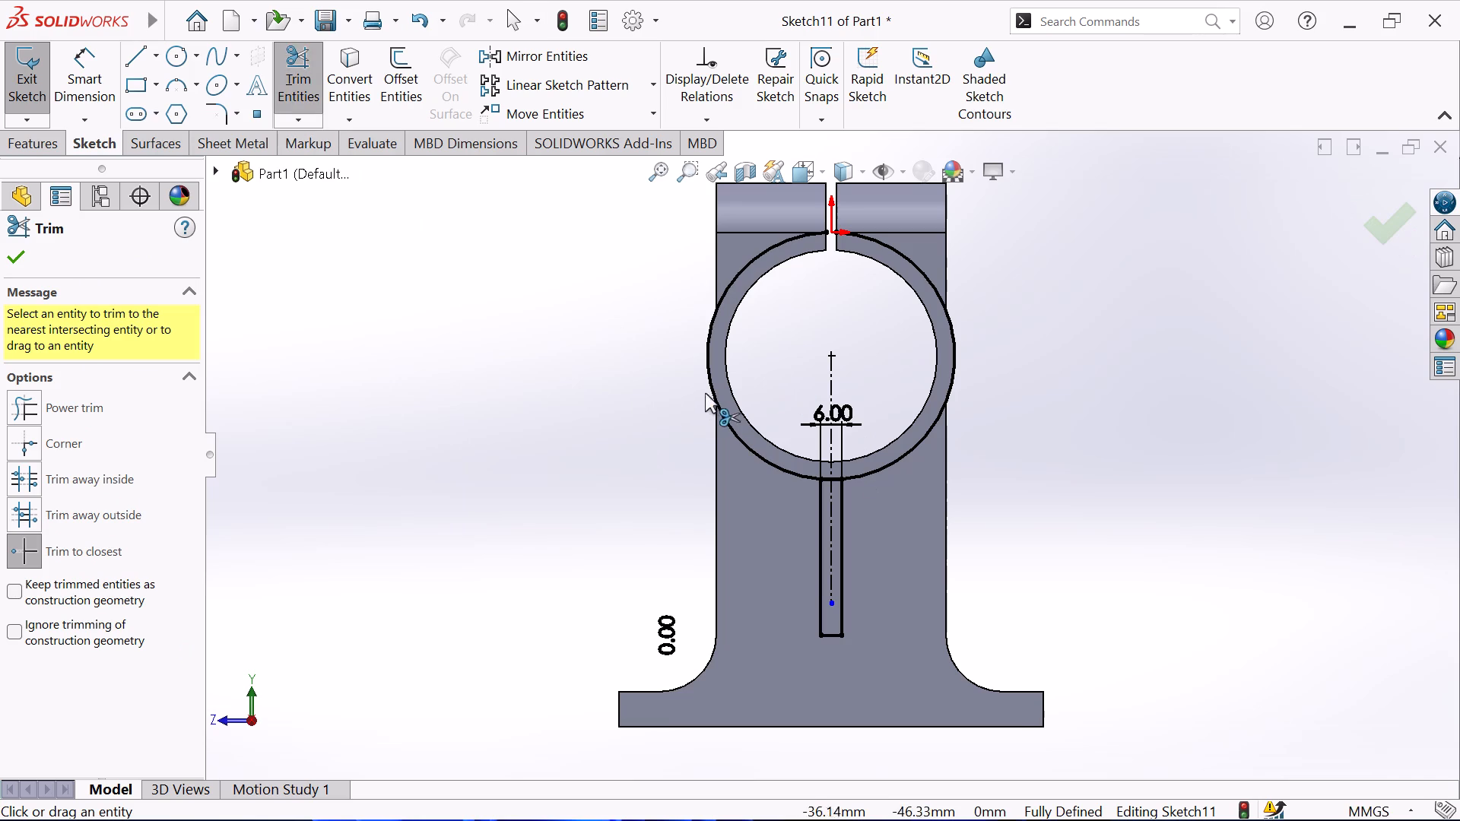
pyautogui.click(711, 389)
pyautogui.press('Escape')
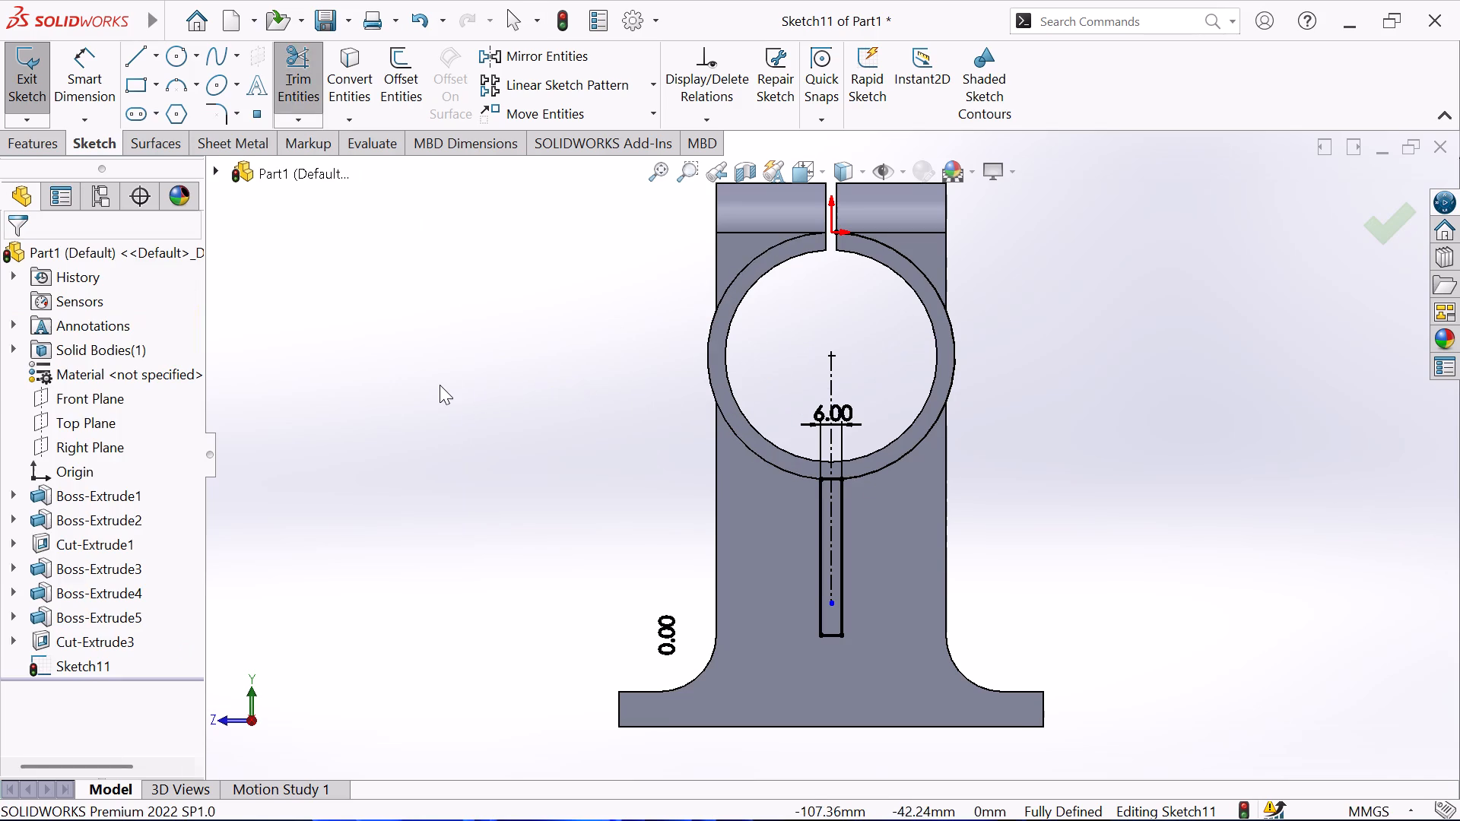
# Exit the sketch and extrude its narrow rectangular region as a boss, Up To Surface, ending at the ring's flat front face.
pyautogui.moveTo(440, 385); pyautogui.dragTo(517, 376, button='middle')
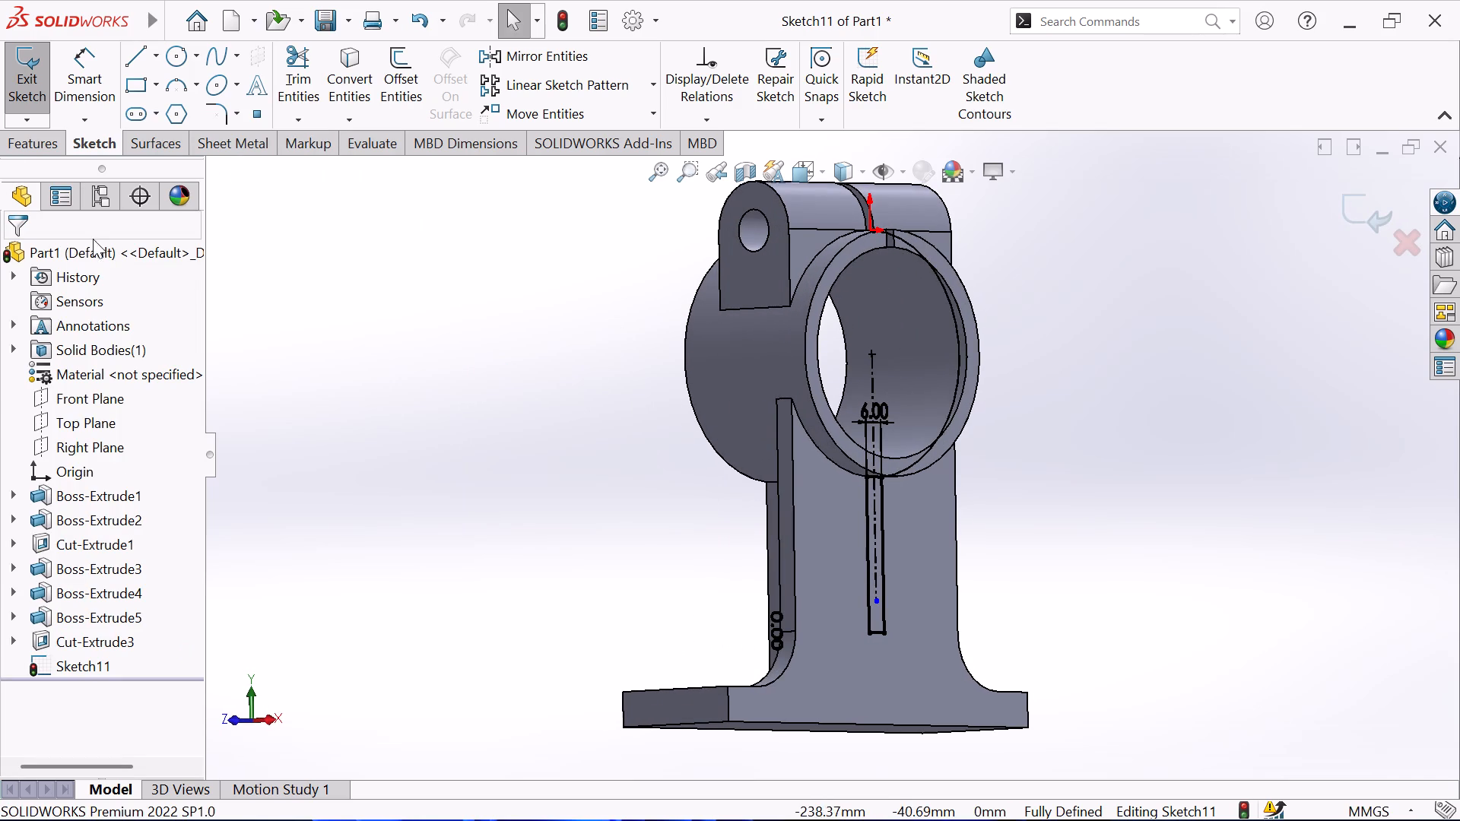
pyautogui.click(34, 97)
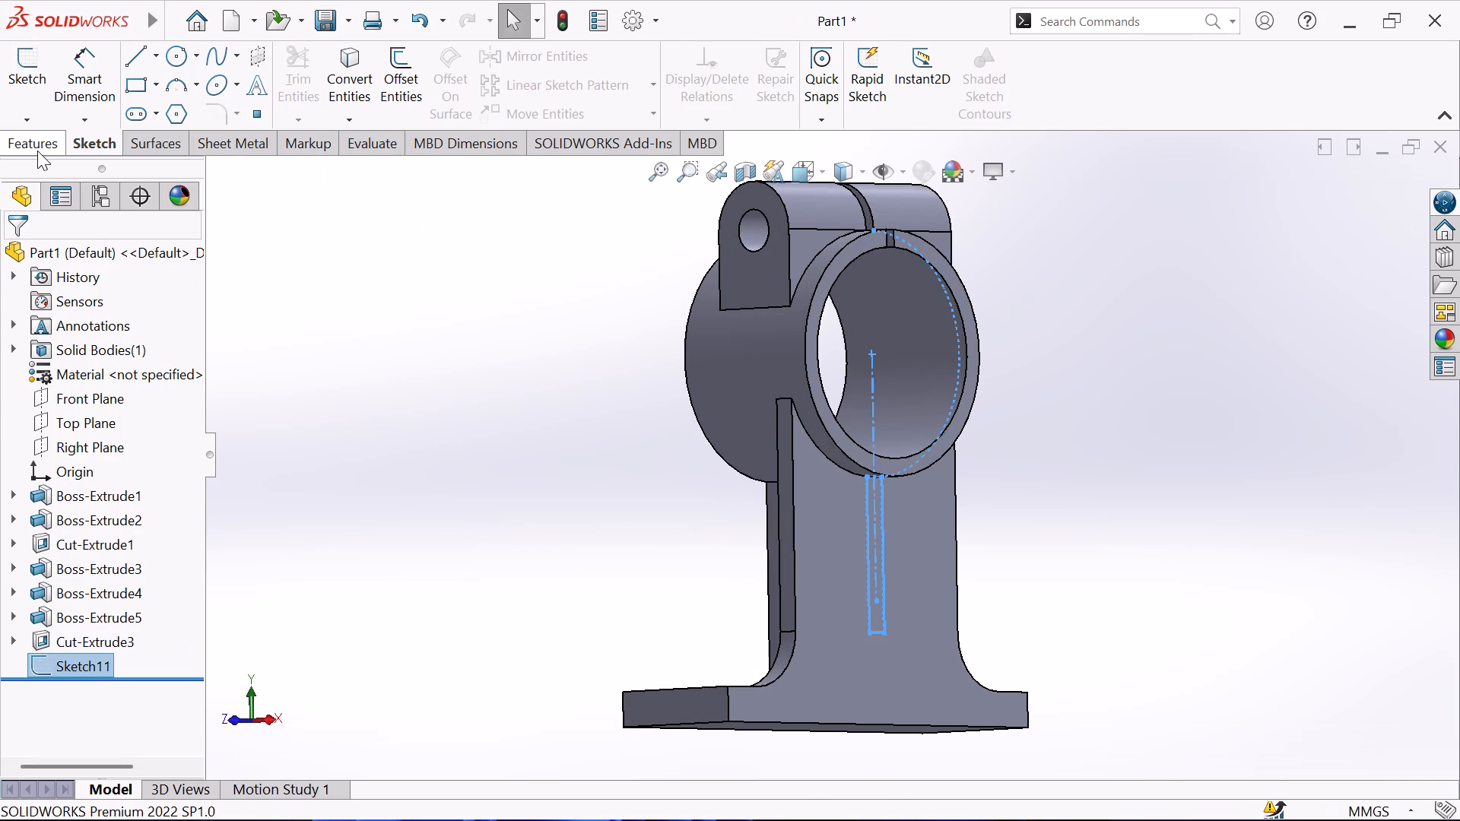
pyautogui.click(37, 151)
pyautogui.click(35, 74)
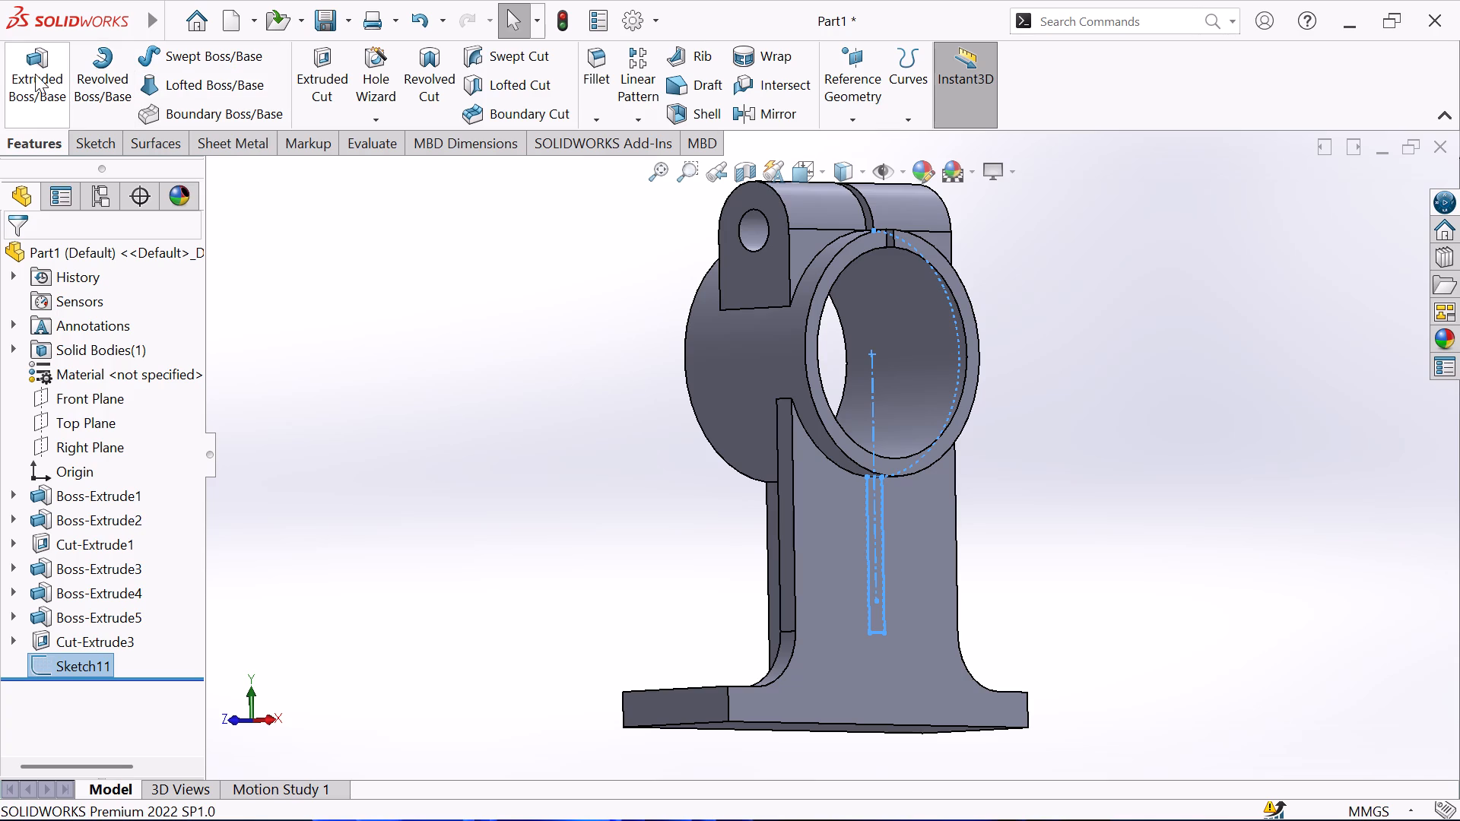
pyautogui.click(875, 615)
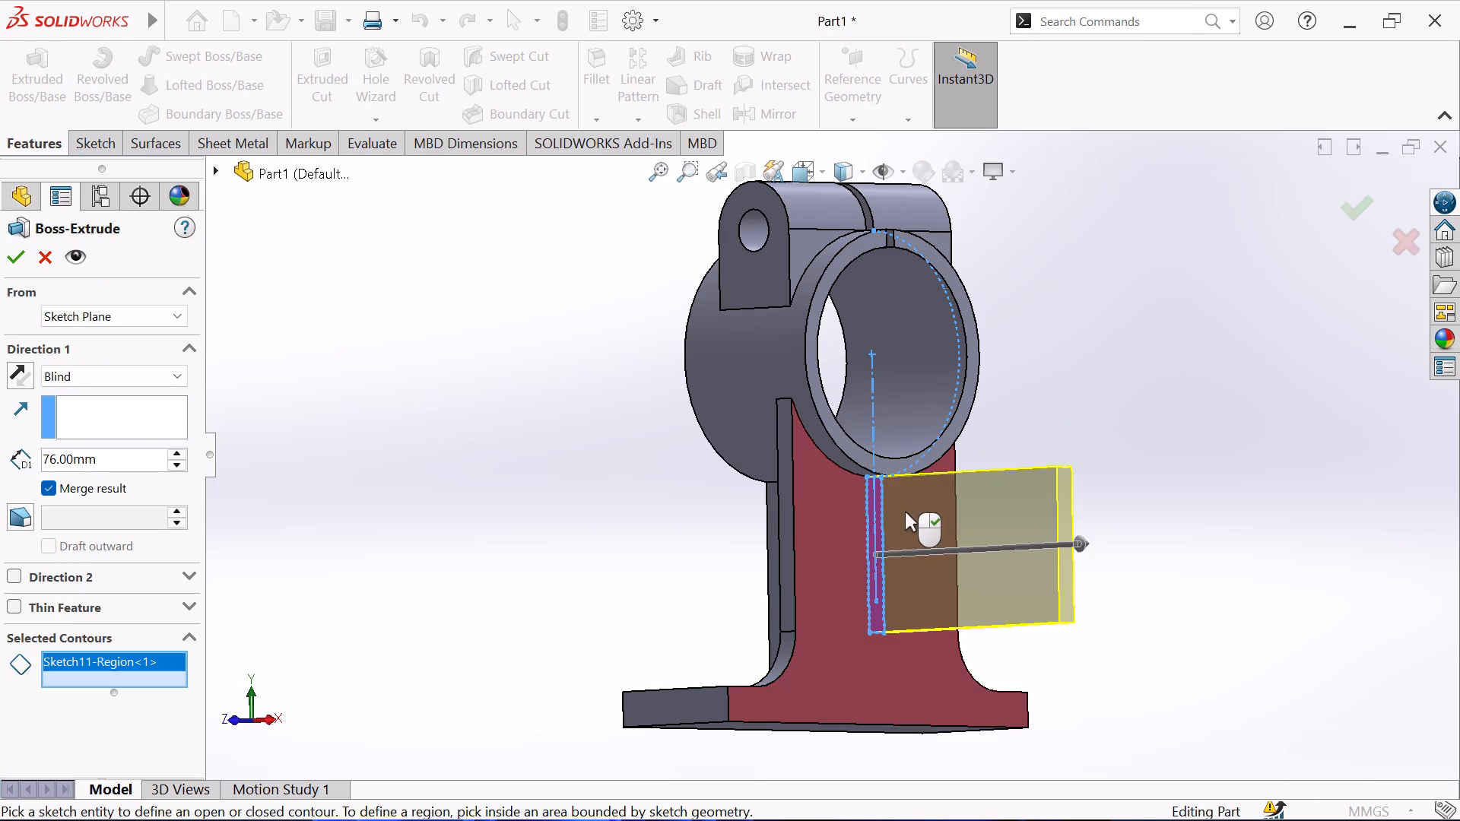
pyautogui.click(178, 372)
pyautogui.click(126, 437)
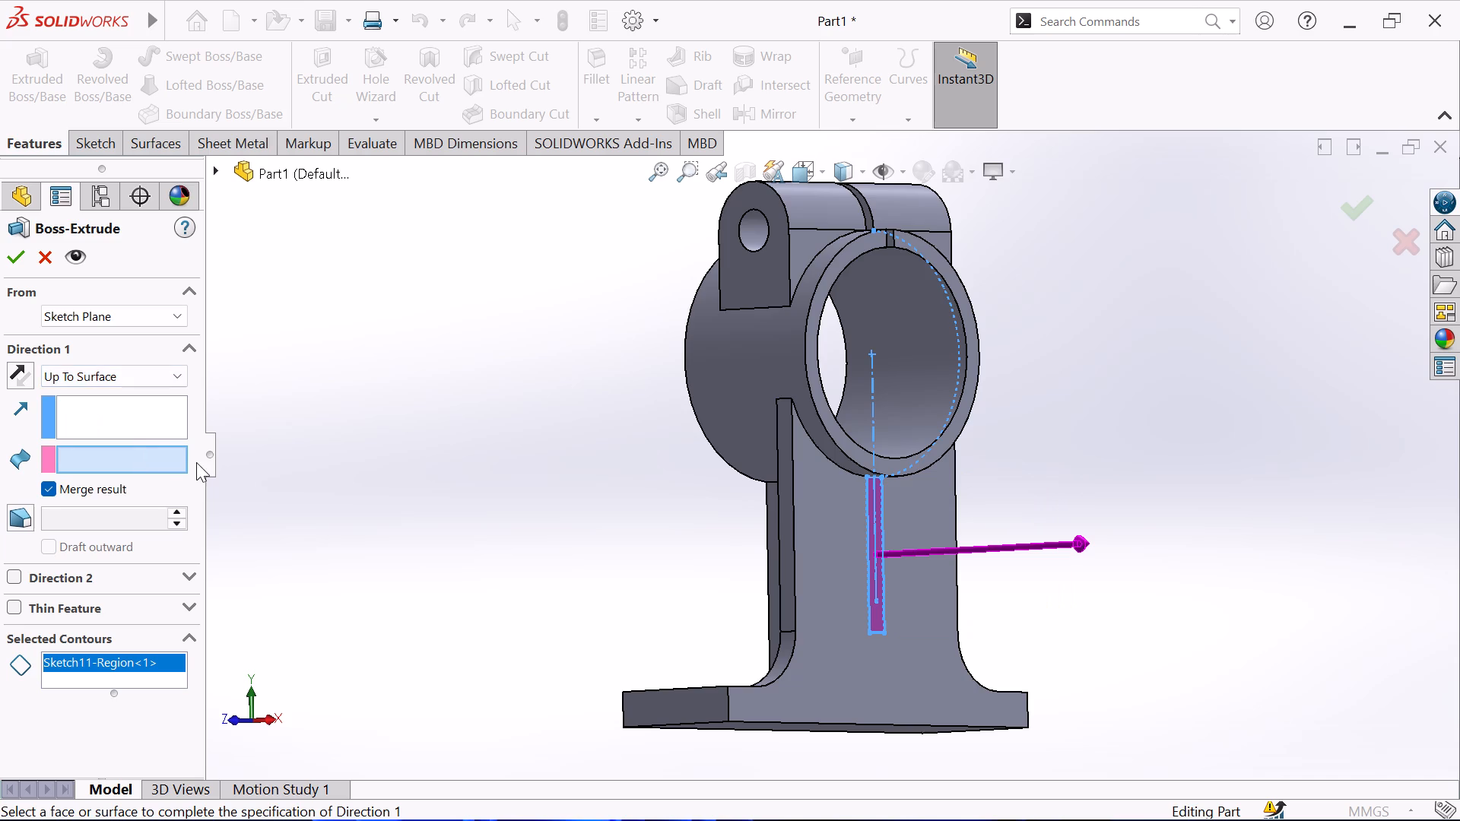
pyautogui.click(969, 390)
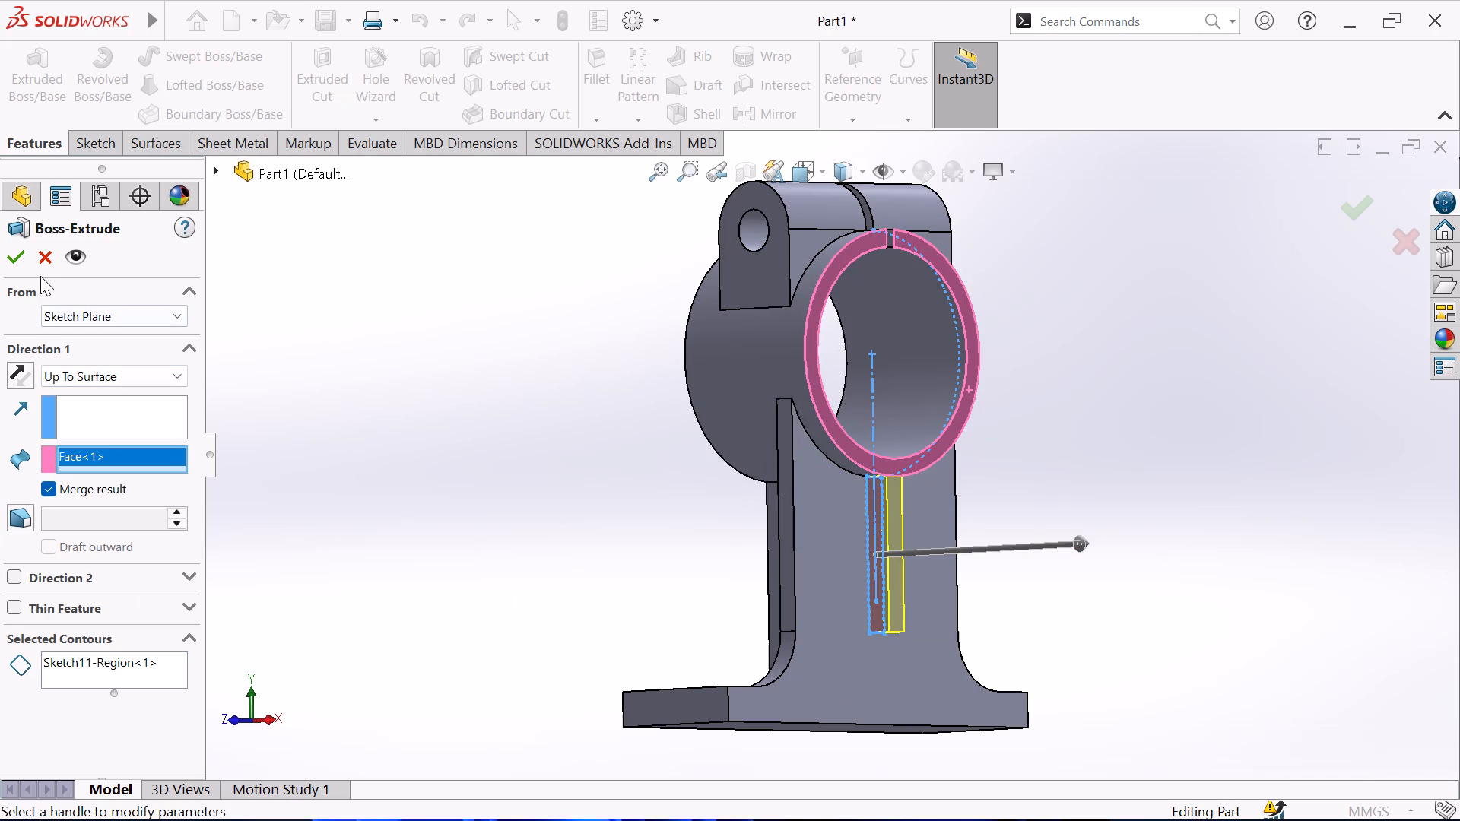
pyautogui.click(17, 254)
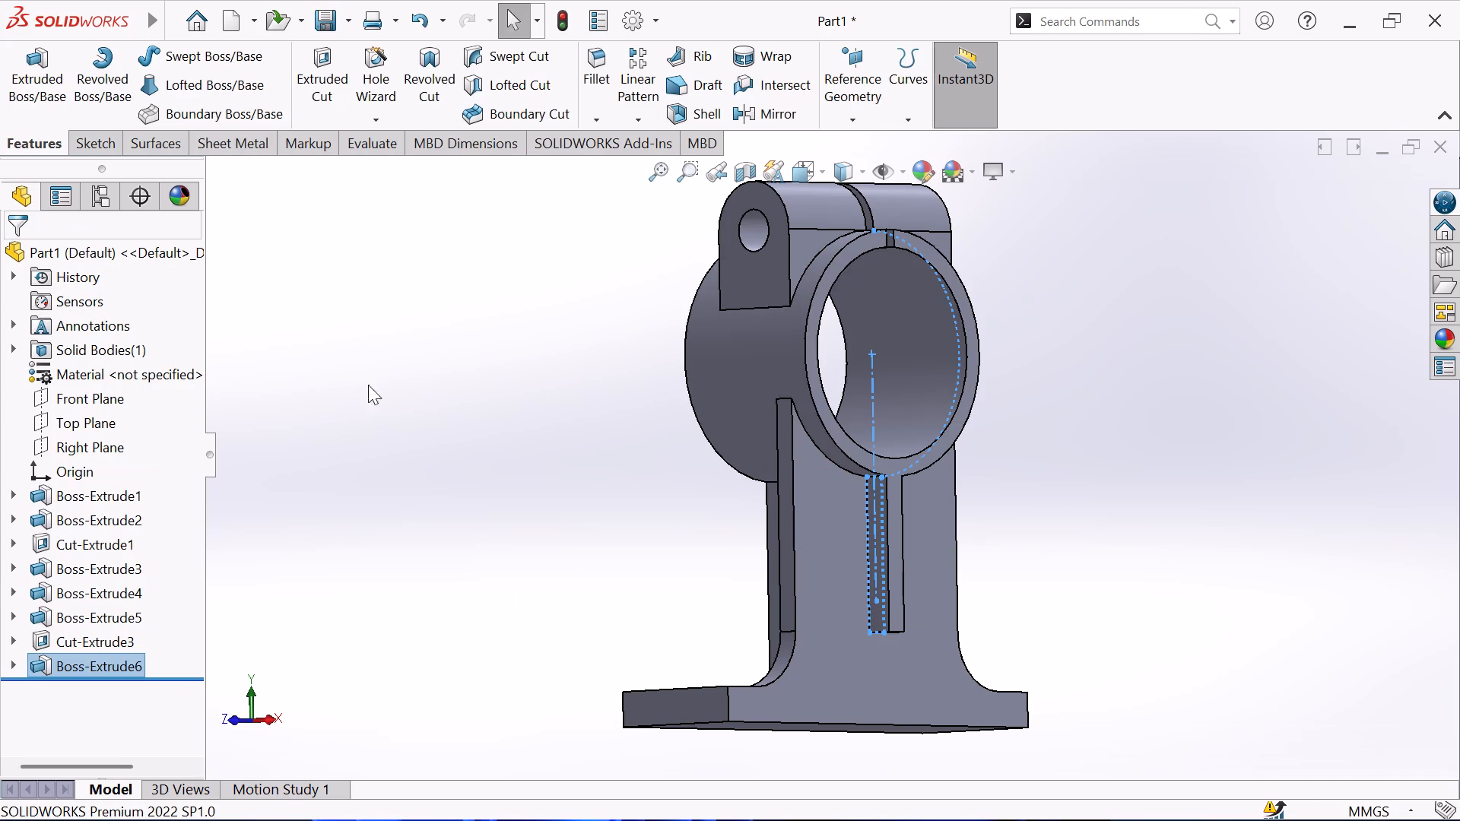
pyautogui.press('Escape')
# Start a sketch on the rib's side face and draw a diagonal line about 44.85 mm long from its upper outer corner to its lower inner corner.
pyautogui.moveTo(401, 391); pyautogui.dragTo(422, 377, button='middle')
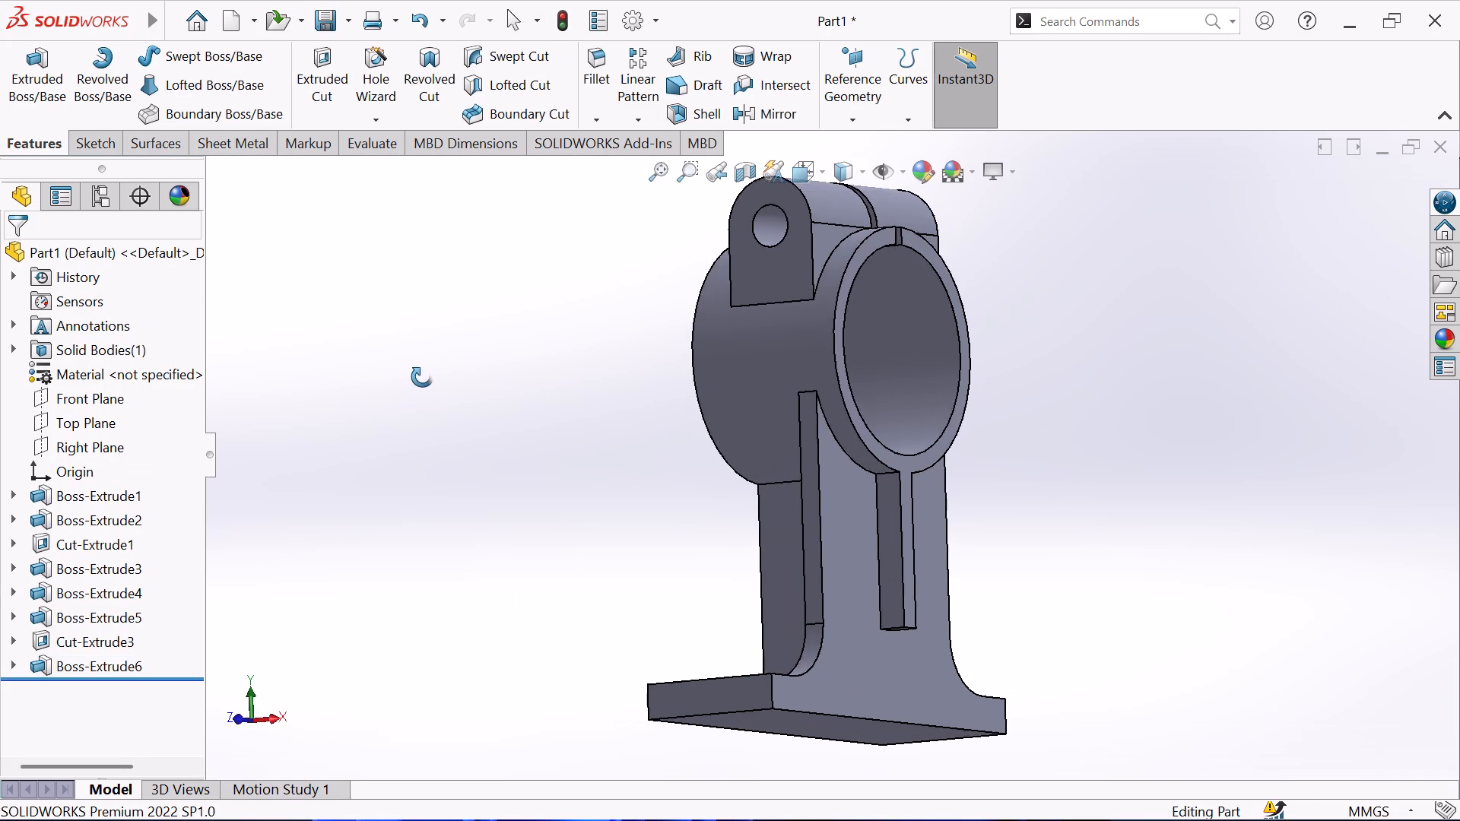
pyautogui.moveTo(422, 377); pyautogui.dragTo(440, 373, button='middle')
pyautogui.click(905, 574)
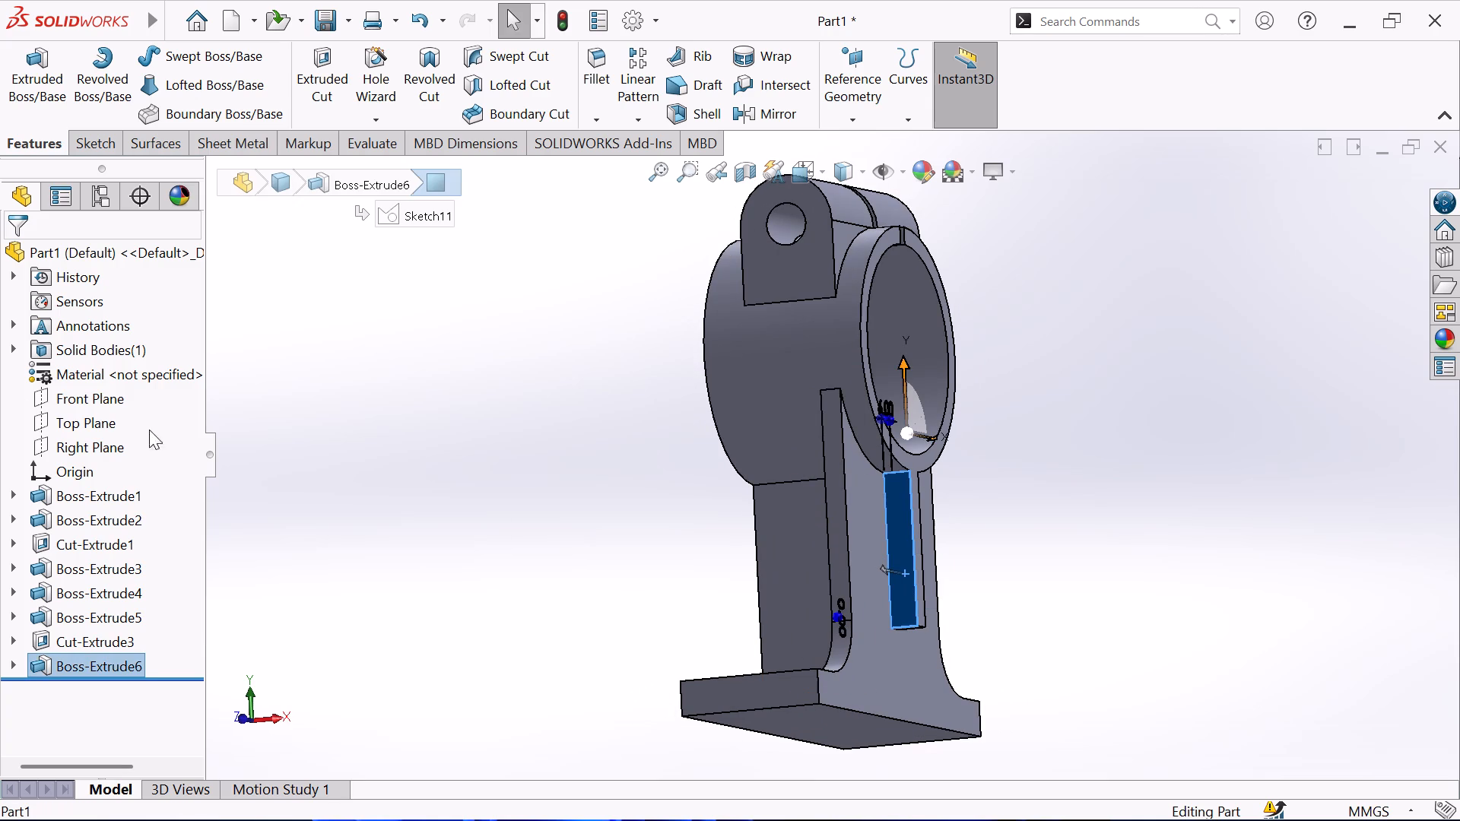
pyautogui.click(103, 134)
pyautogui.click(34, 59)
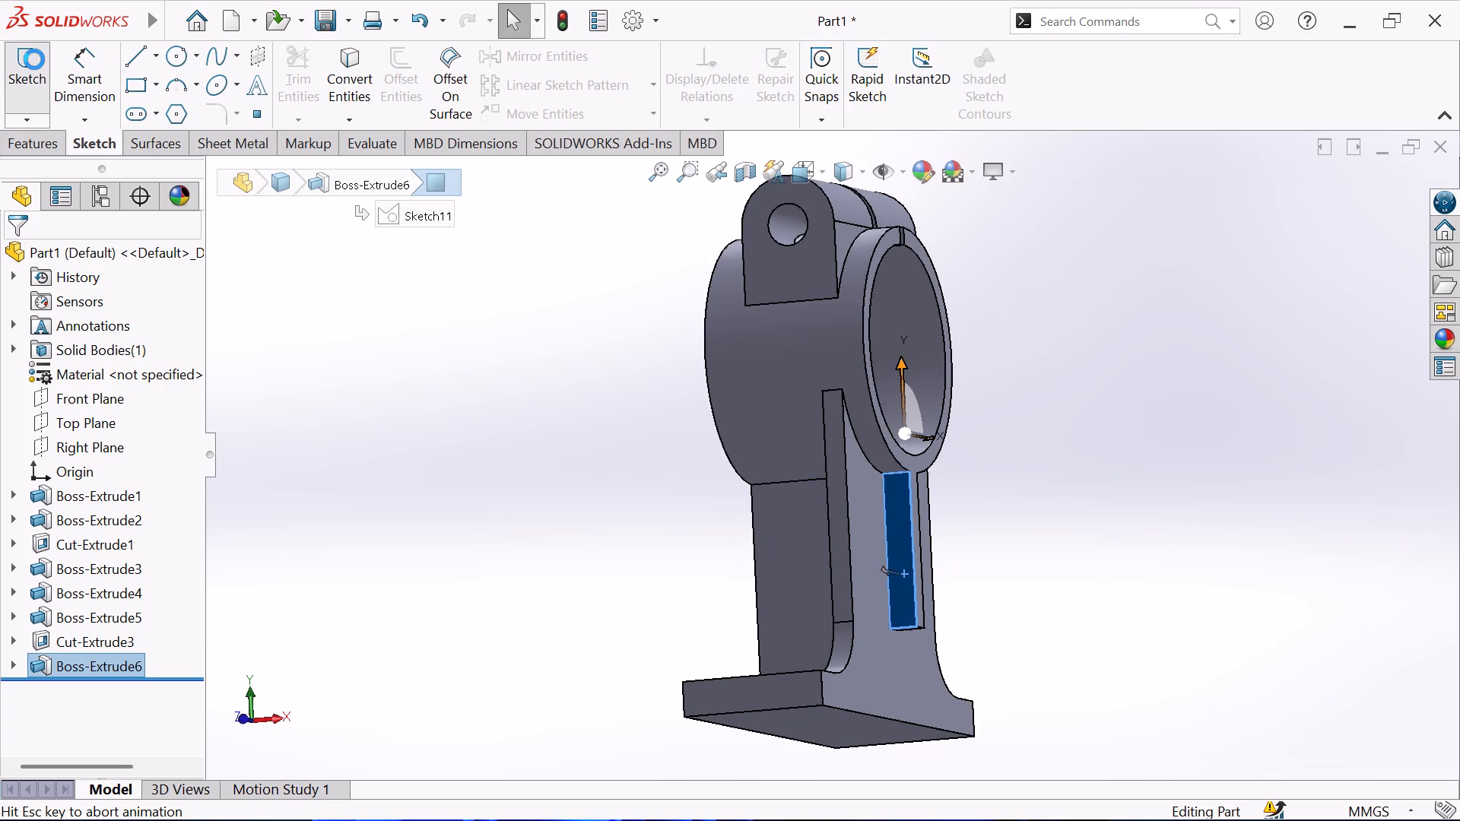
pyautogui.scroll(-2, 525, 398)
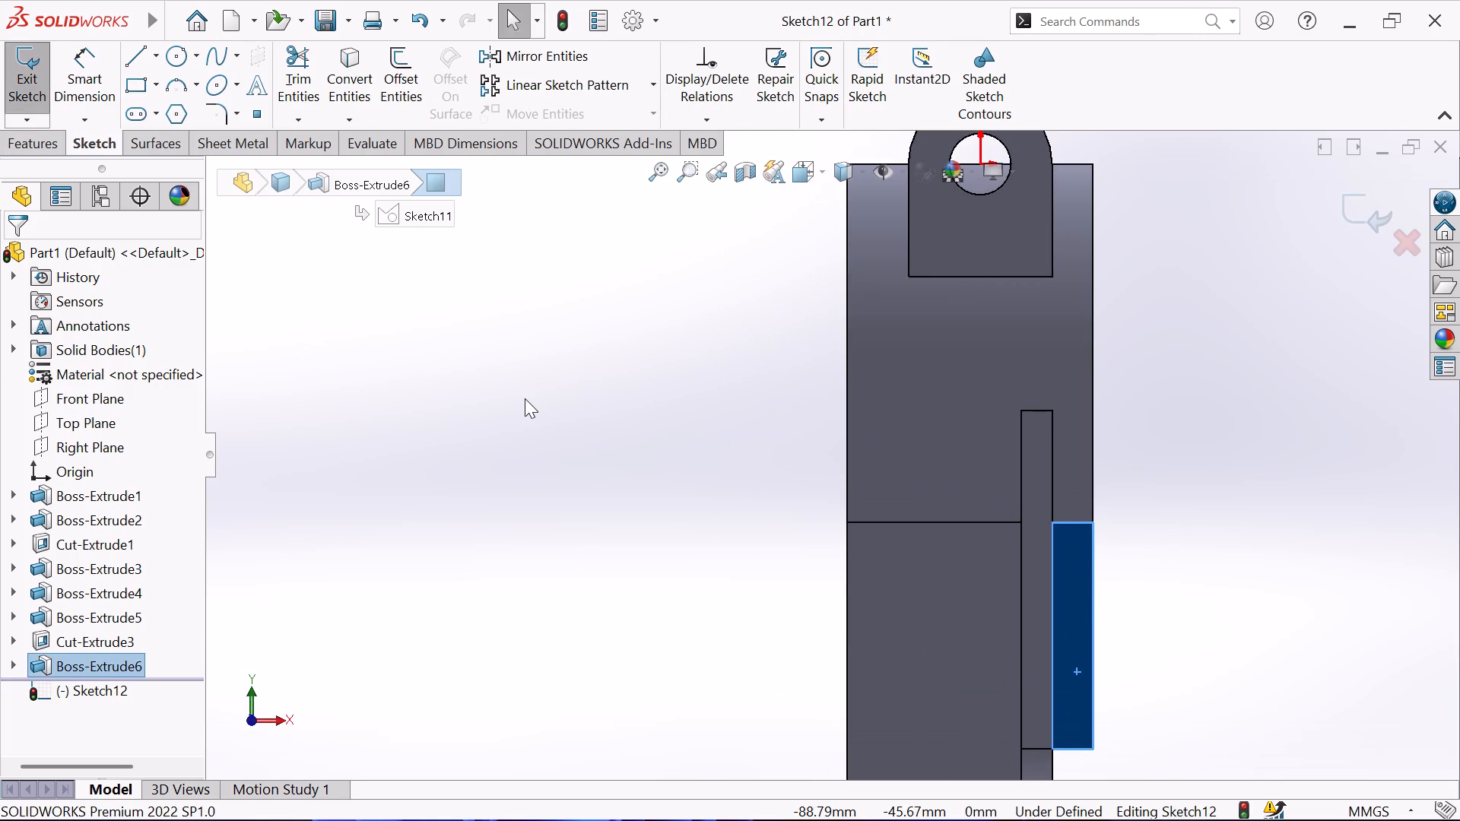
pyautogui.scroll(2, 1273, 559)
pyautogui.scroll(-3, 1127, 520)
pyautogui.scroll(-1, 863, 571)
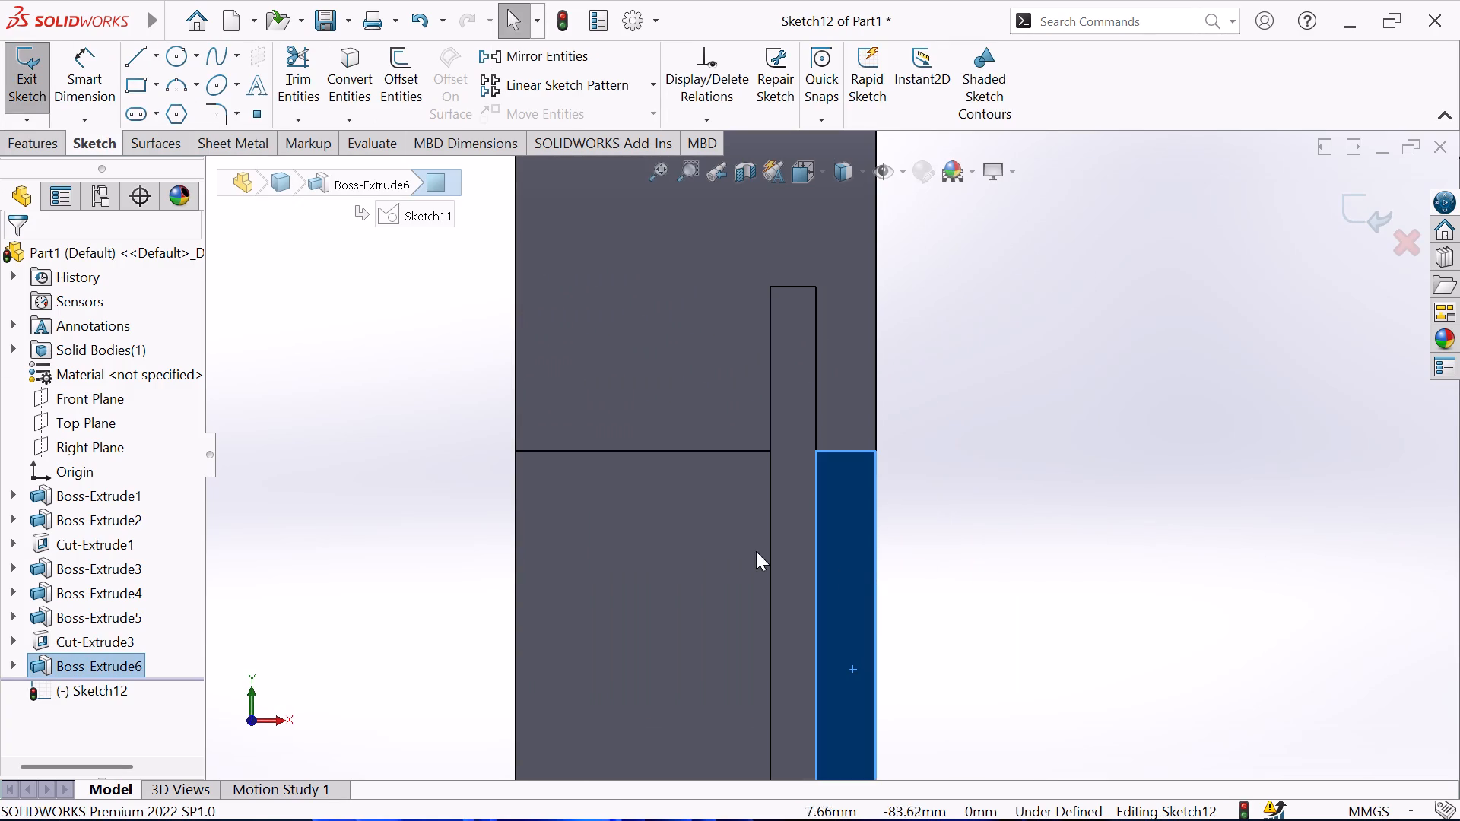
pyautogui.click(236, 329)
pyautogui.scroll(1, 643, 572)
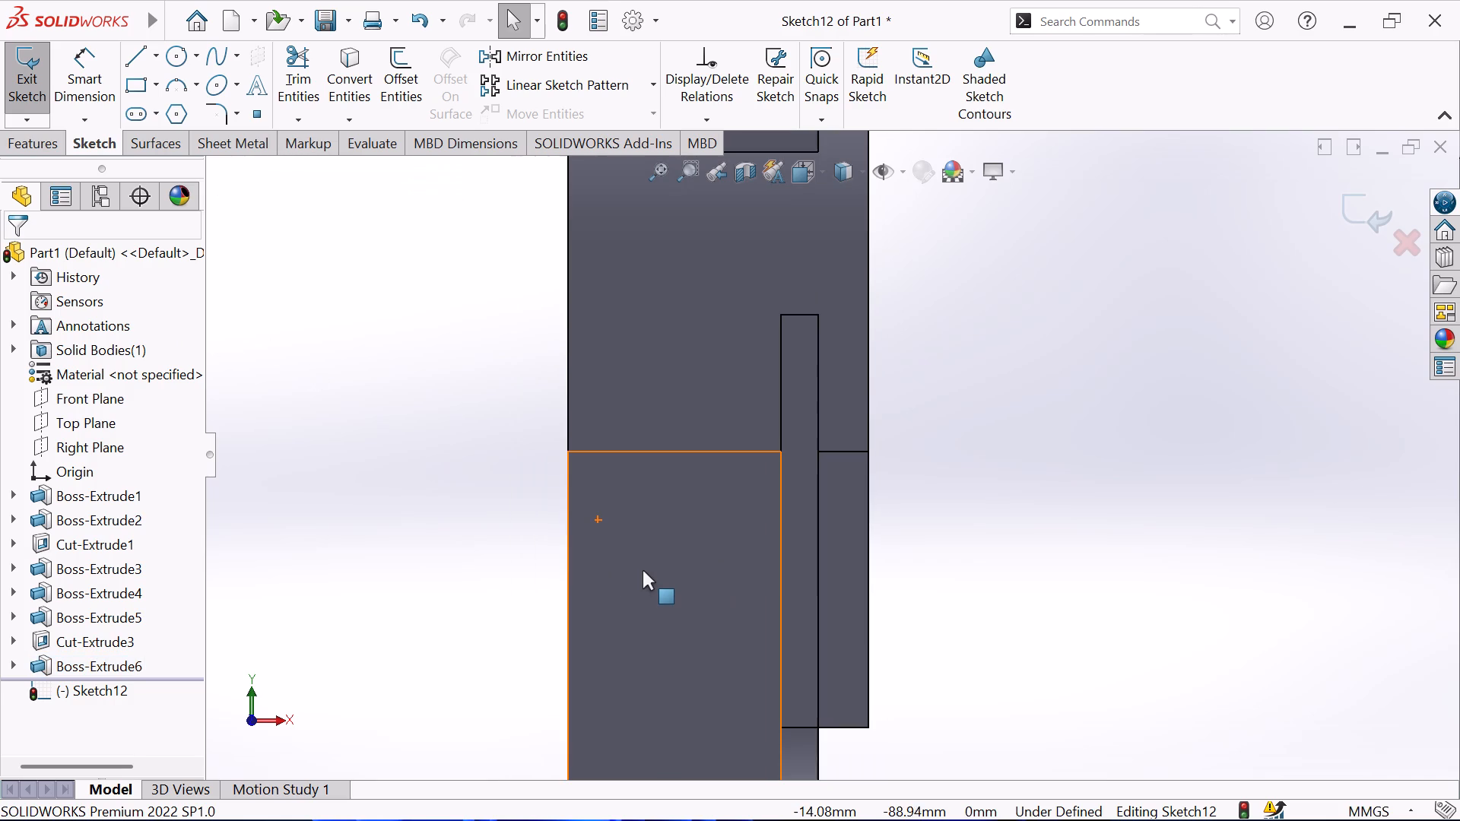
pyautogui.click(132, 55)
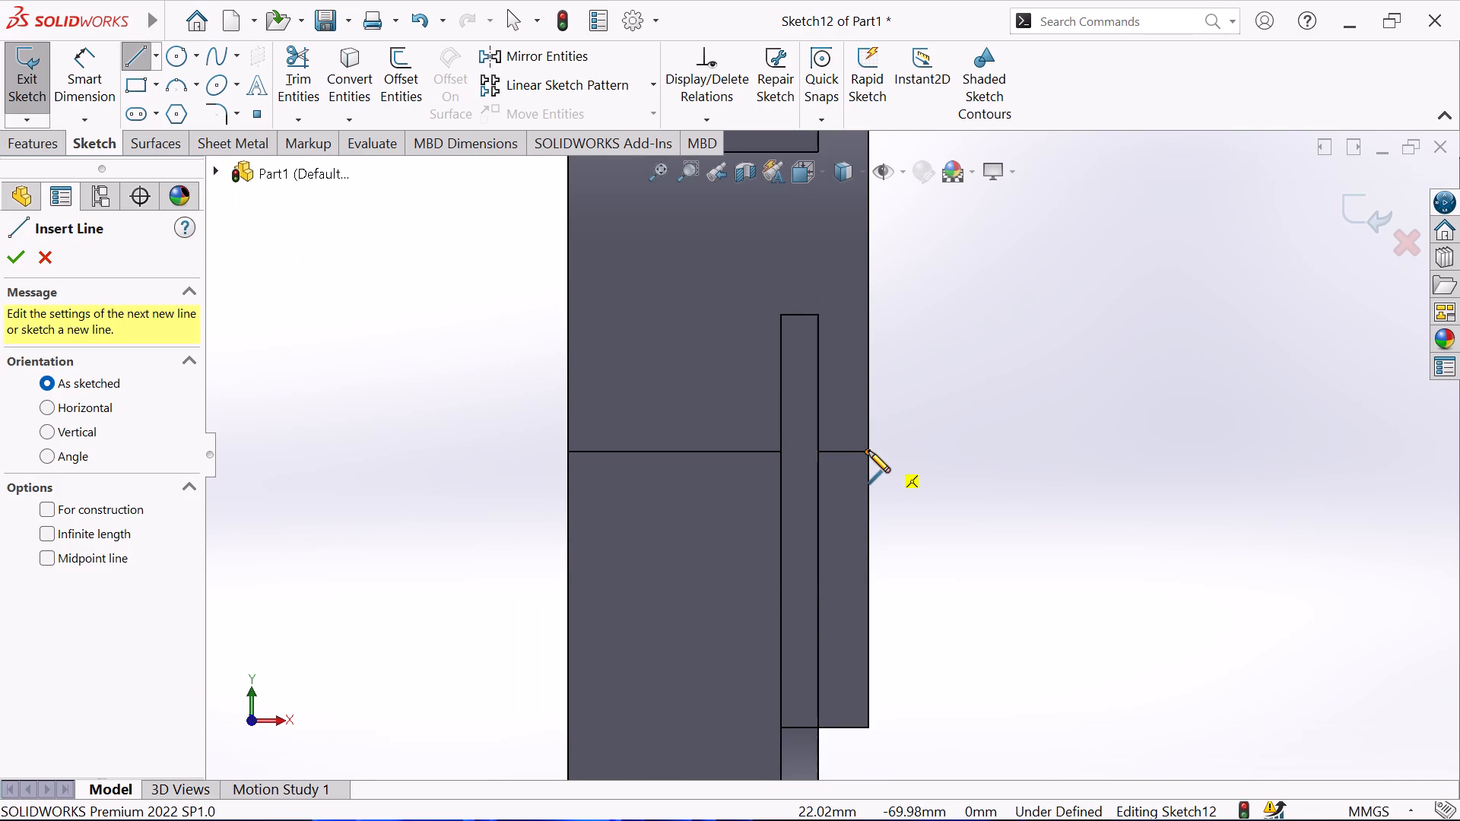
pyautogui.click(868, 450)
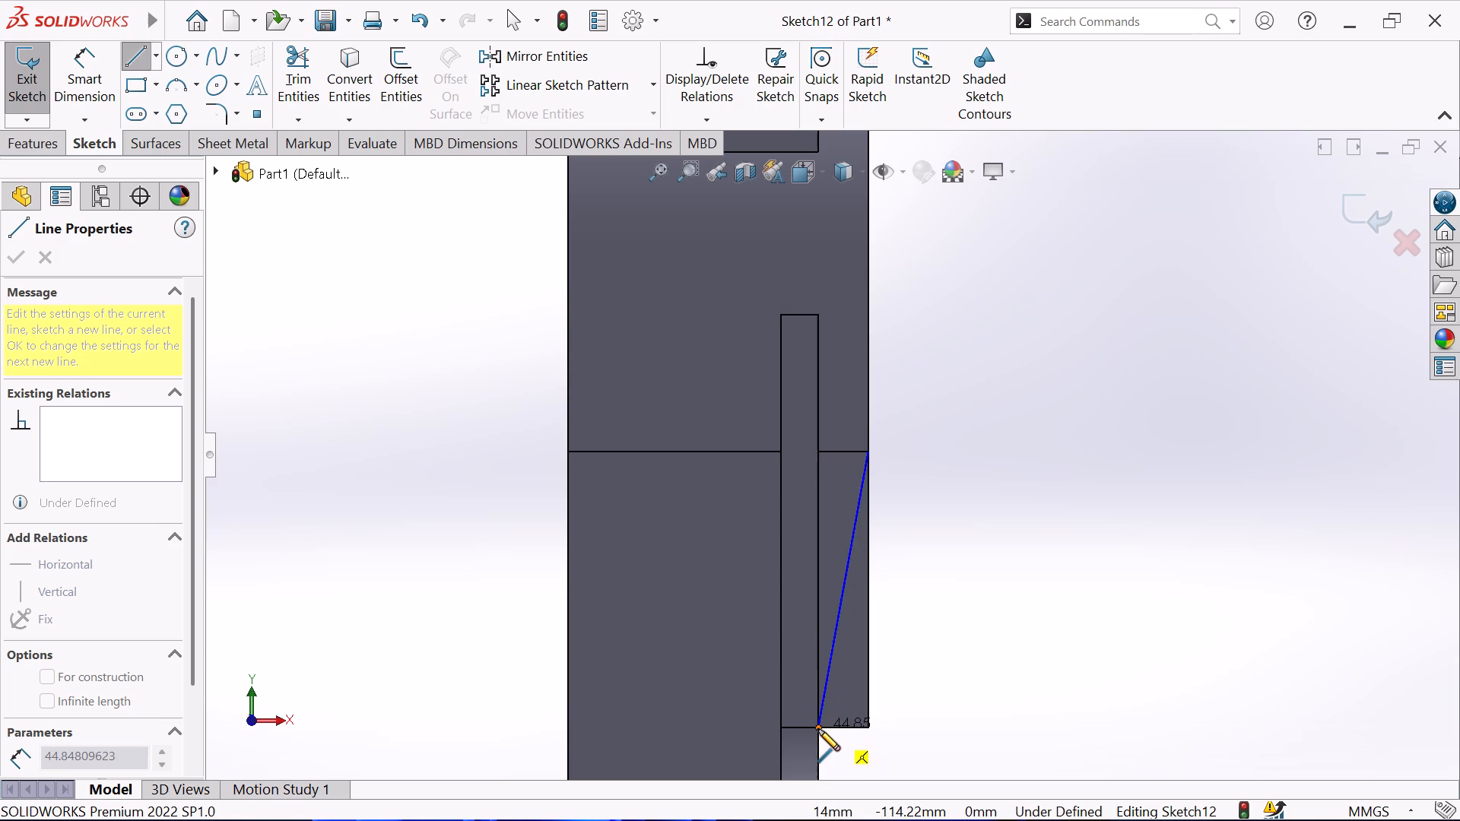
pyautogui.click(818, 729)
pyautogui.press('Escape')
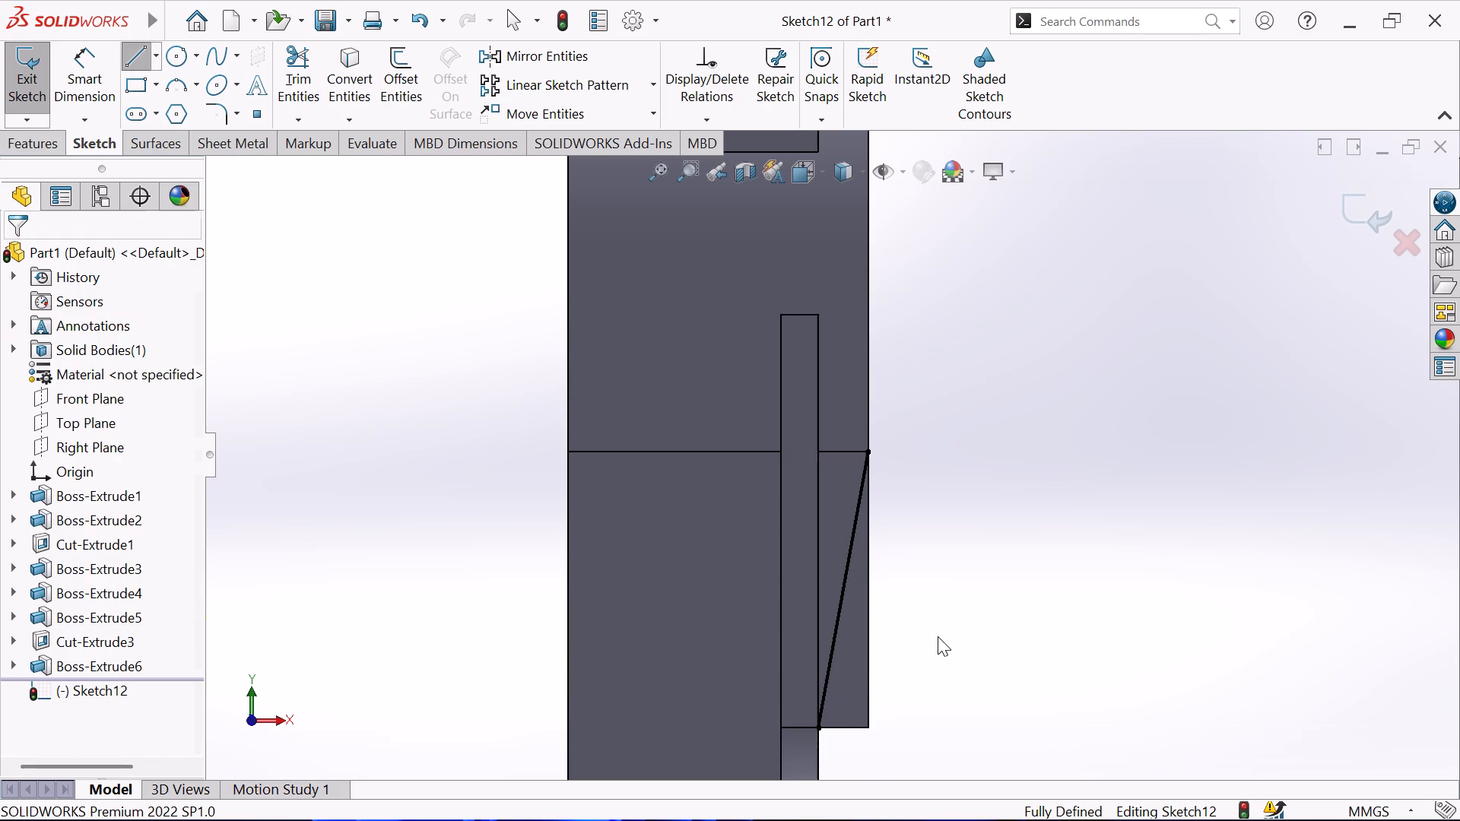
# Convert the rib face's outer vertical edge and bottom edge into sketch lines, closing a triangle with the diagonal.
pyautogui.click(870, 639)
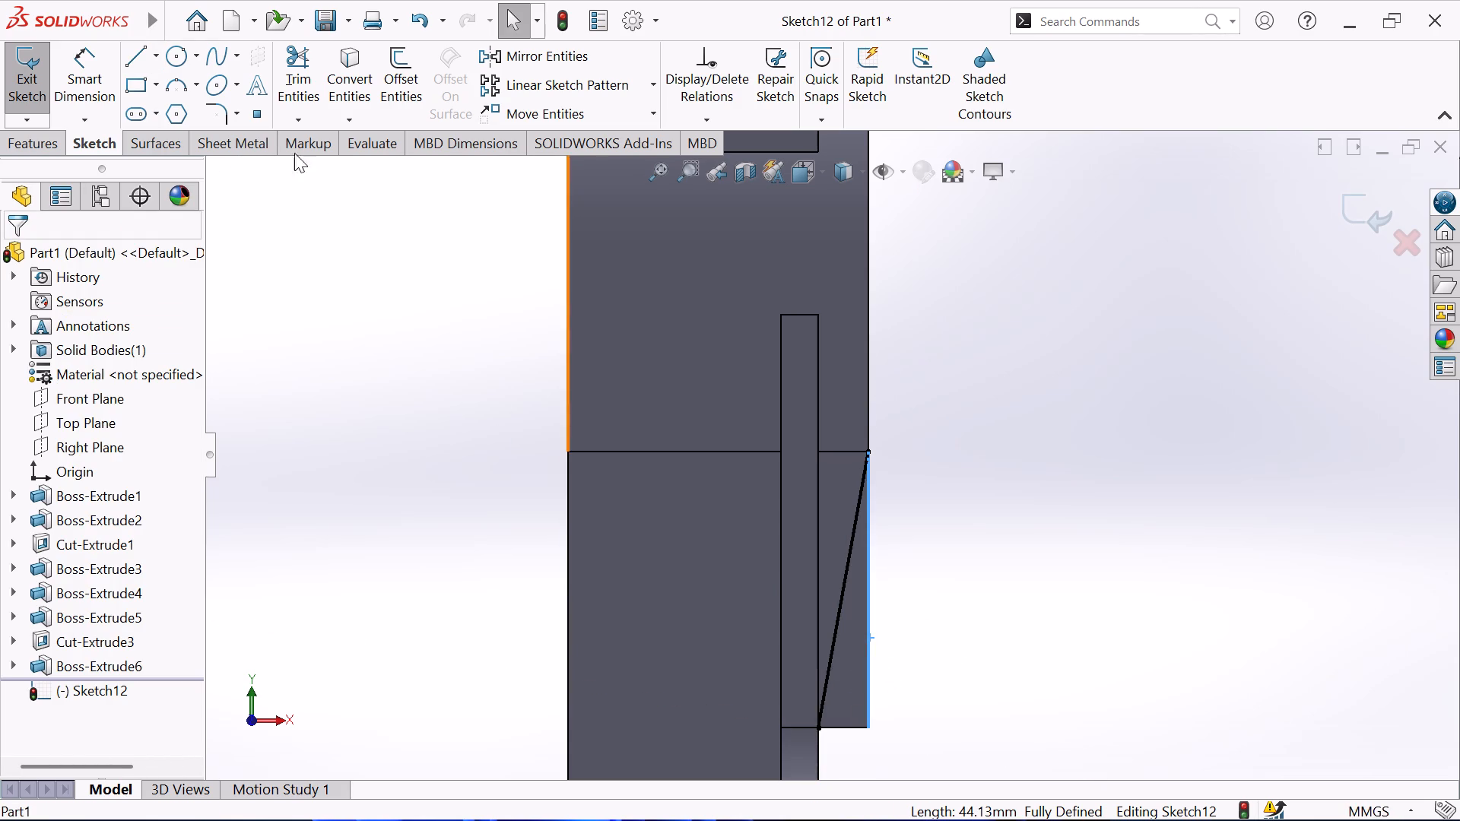
pyautogui.click(344, 75)
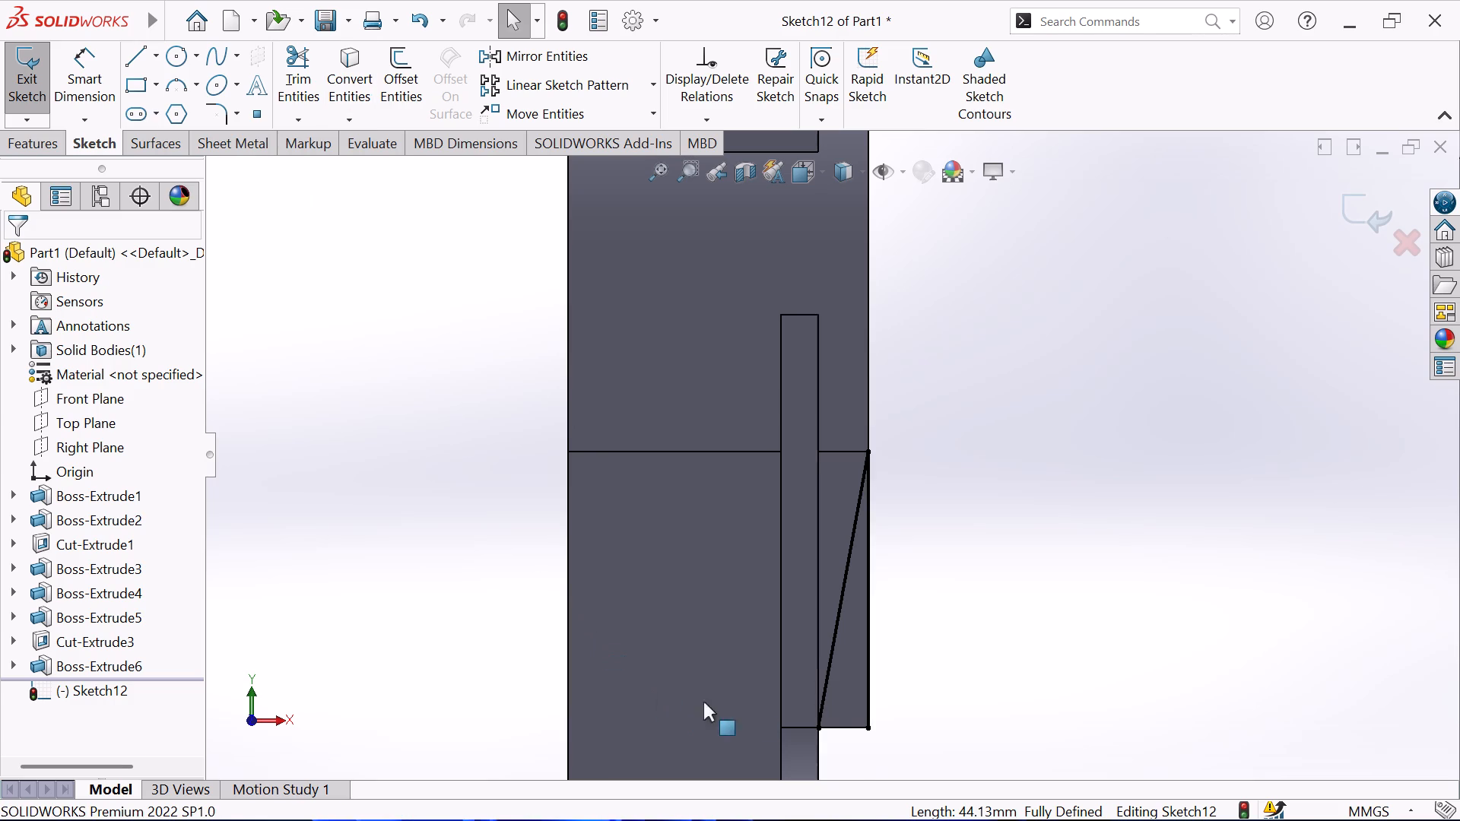
pyautogui.click(843, 728)
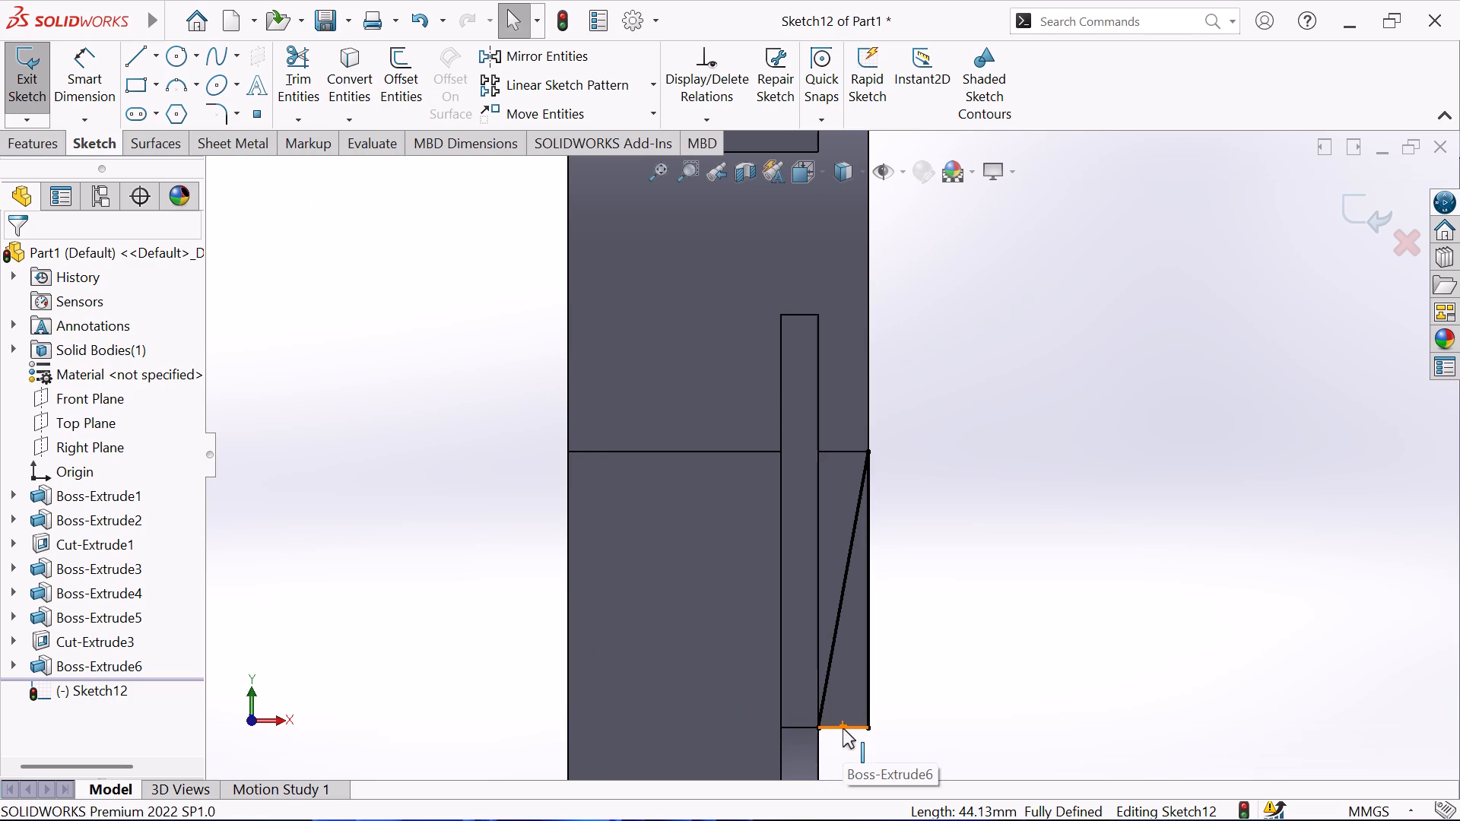
pyautogui.click(342, 87)
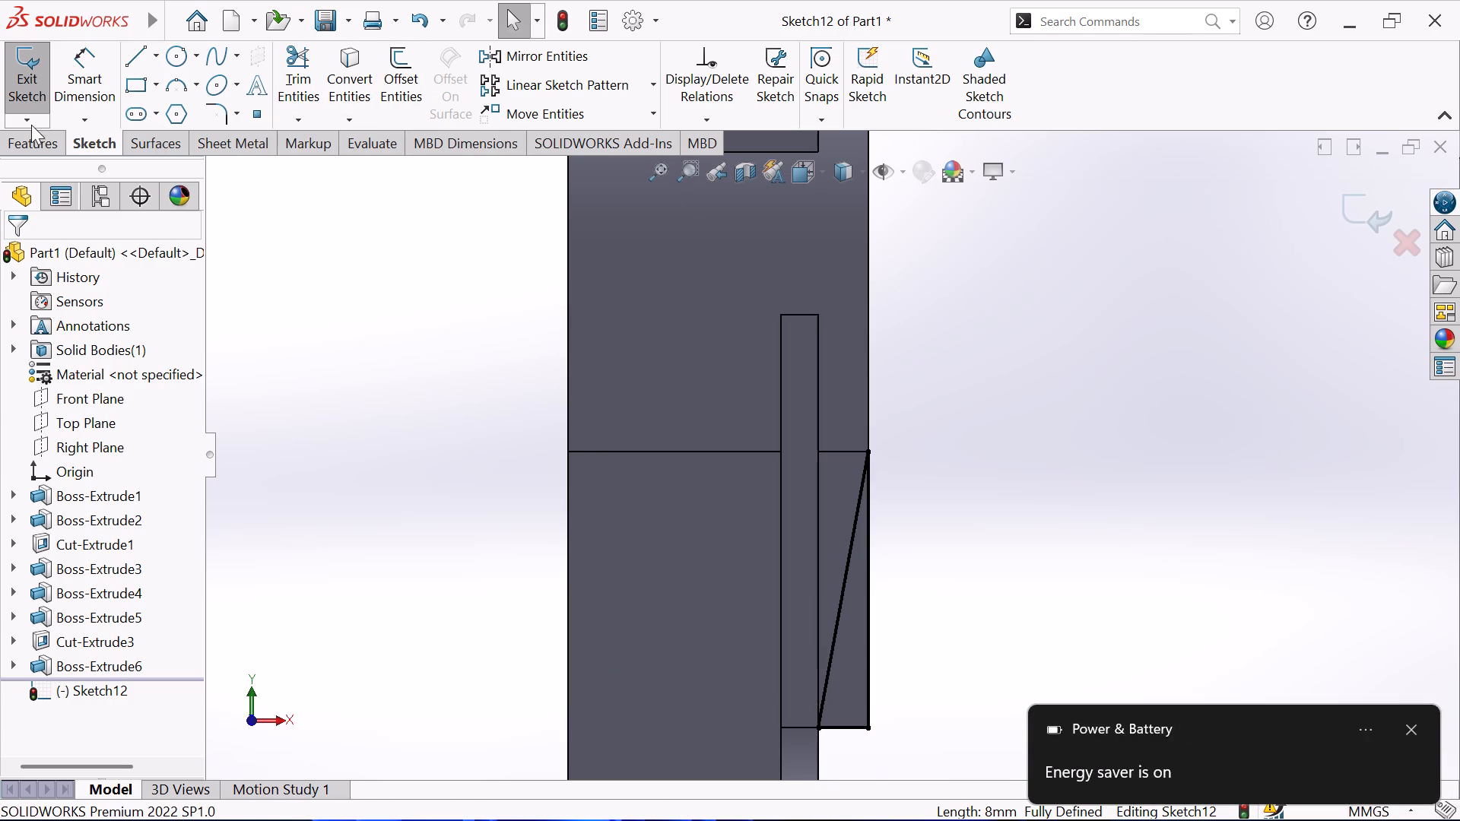
# Start an extruded cut from the triangular sketch and try the rib's side face as its Up To Surface limit.
pyautogui.click(32, 157)
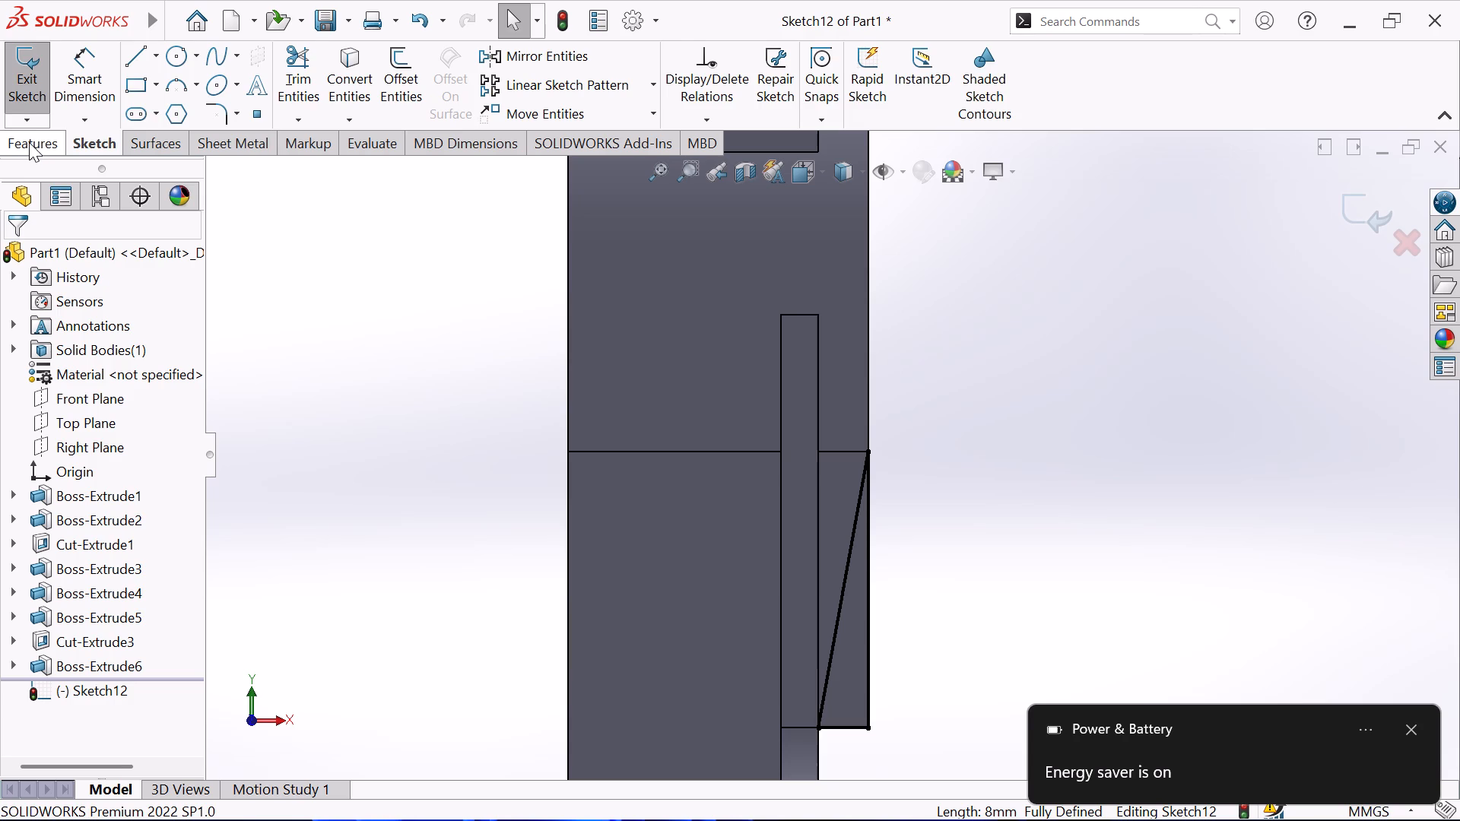
pyautogui.click(29, 142)
pyautogui.click(316, 81)
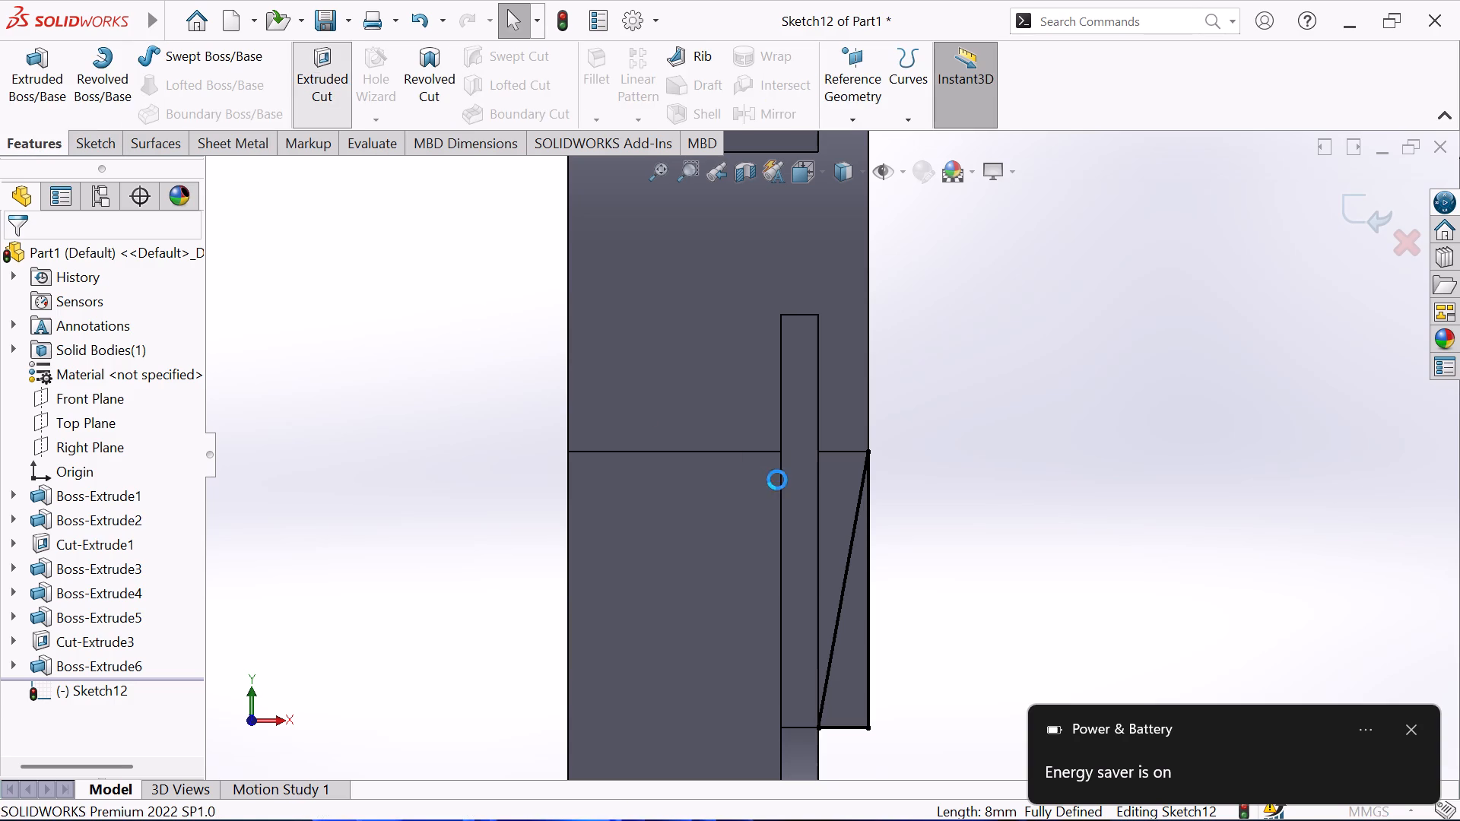
pyautogui.click(852, 641)
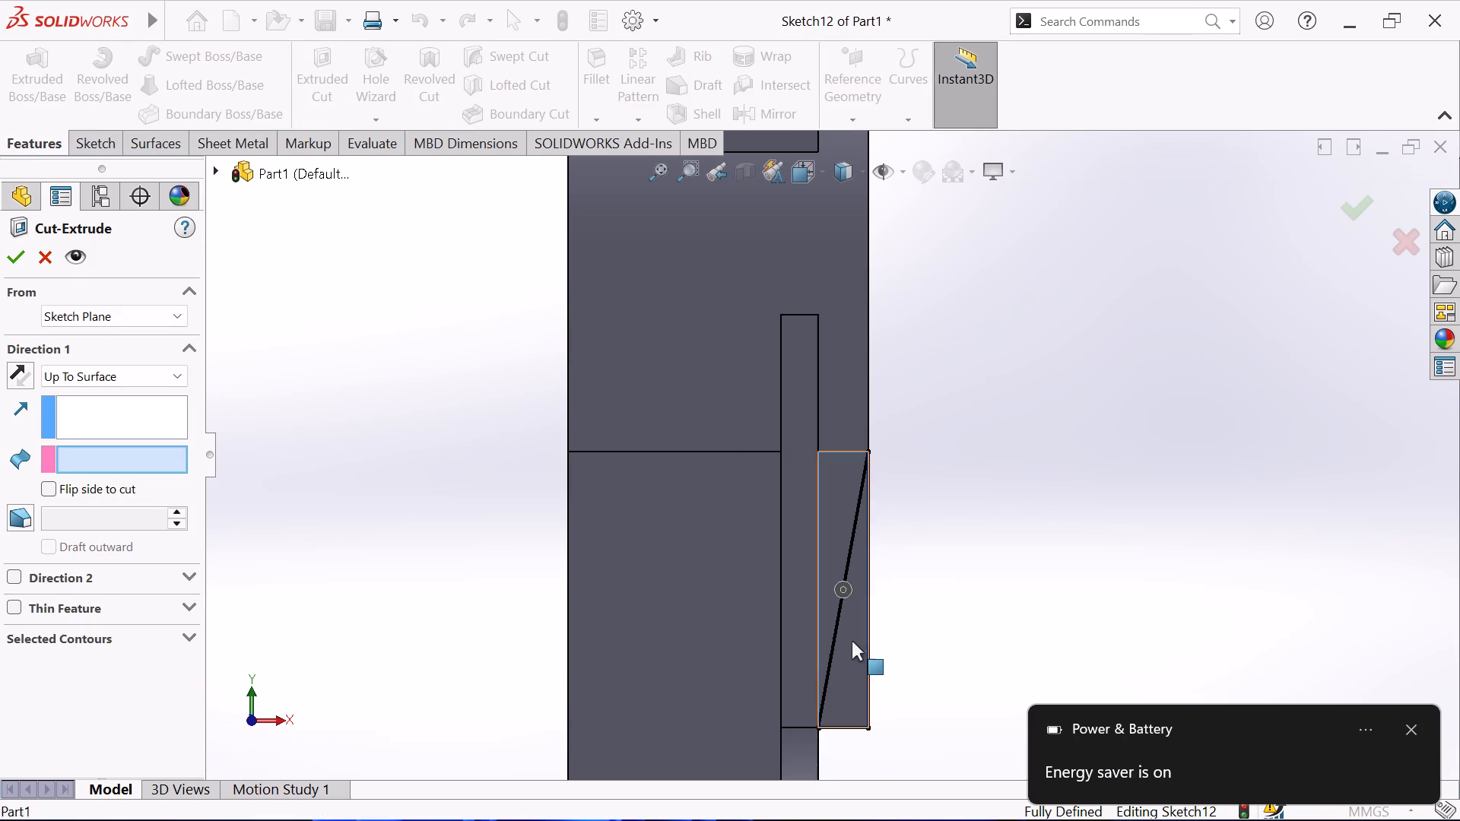
pyautogui.click(852, 641)
pyautogui.scroll(-2, 846, 667)
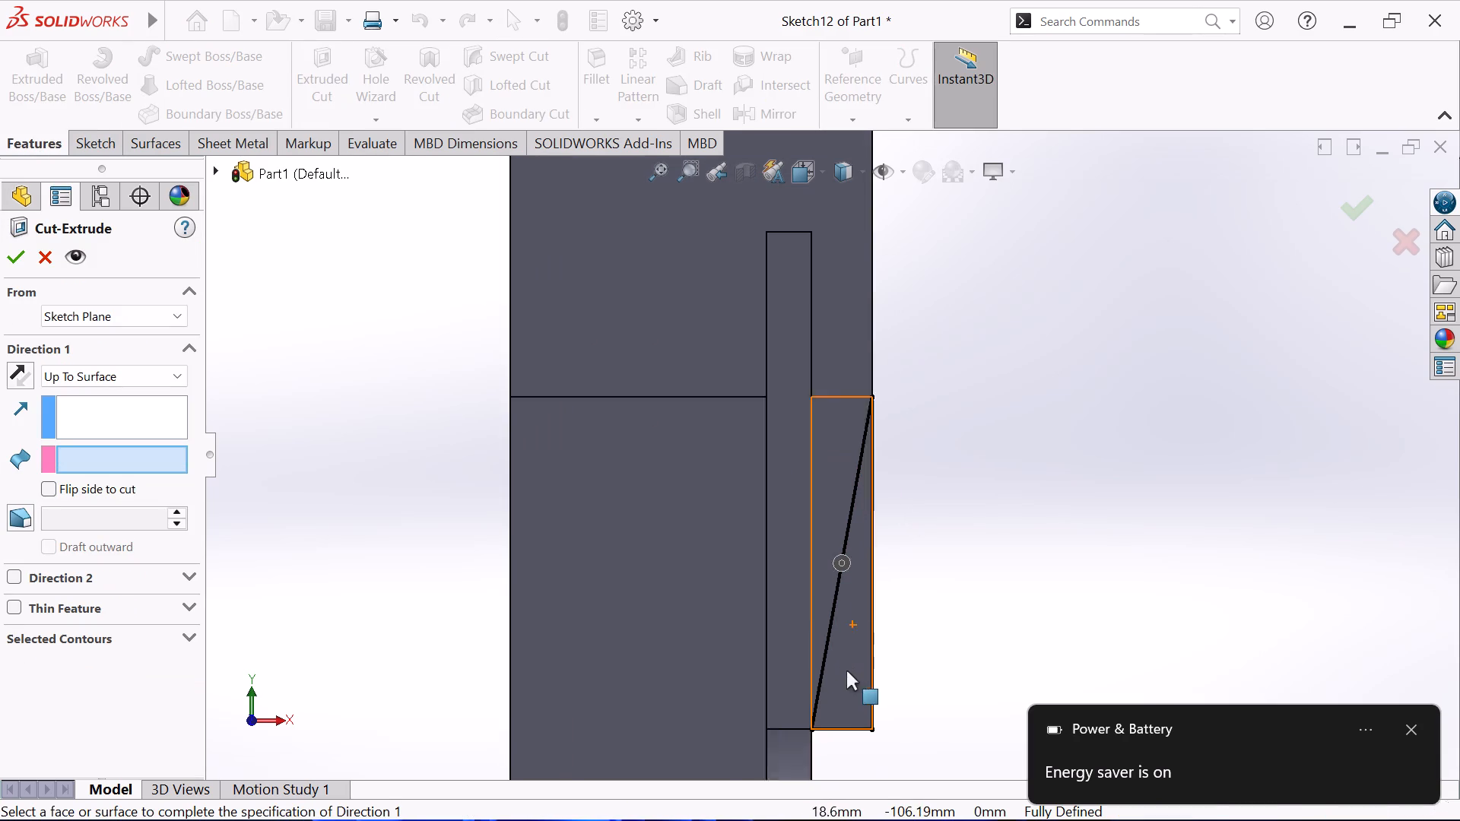
pyautogui.scroll(-1, 846, 670)
pyautogui.scroll(-3, 795, 756)
pyautogui.scroll(-2, 800, 694)
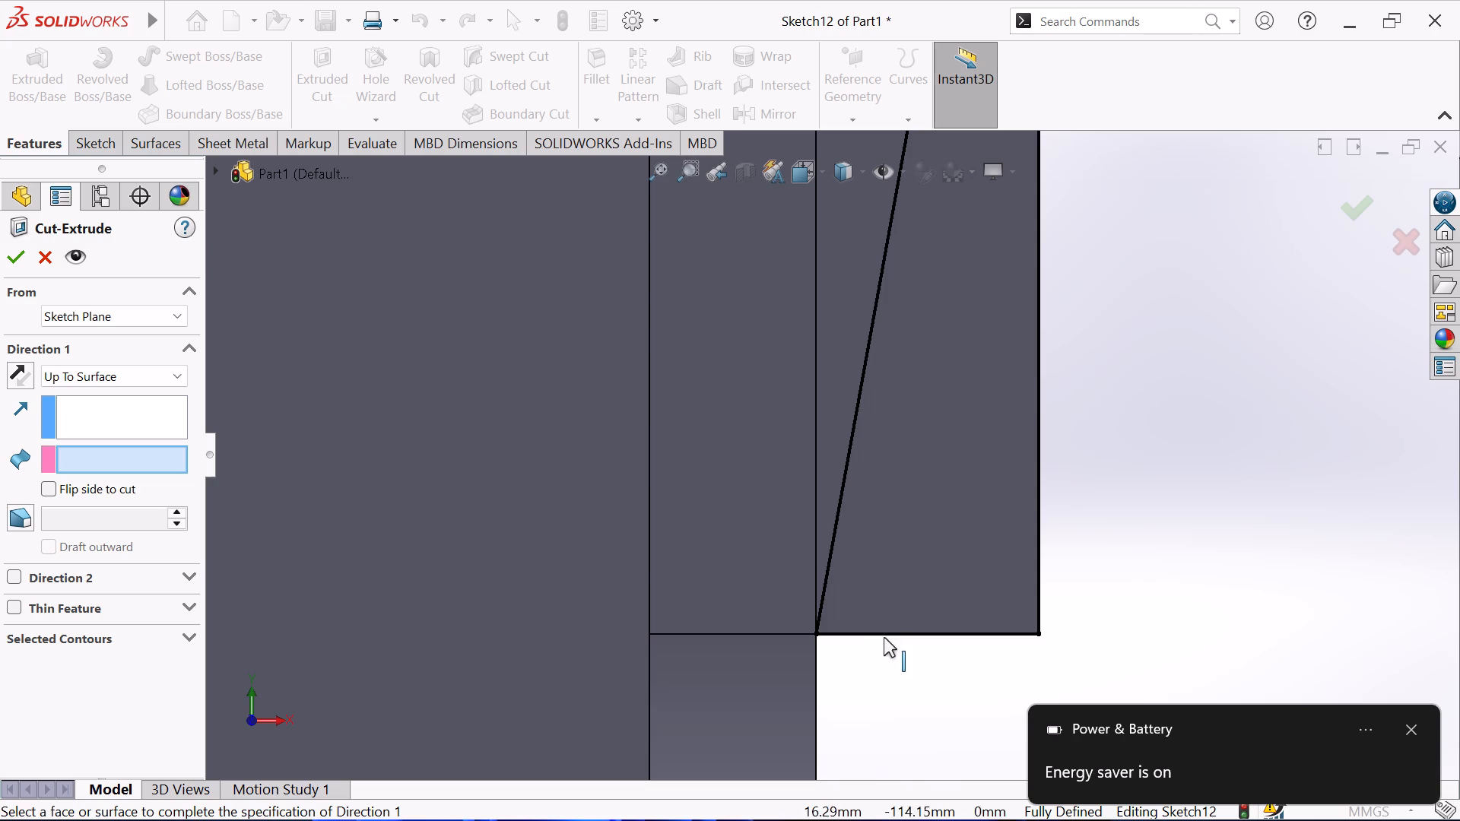
pyautogui.click(947, 581)
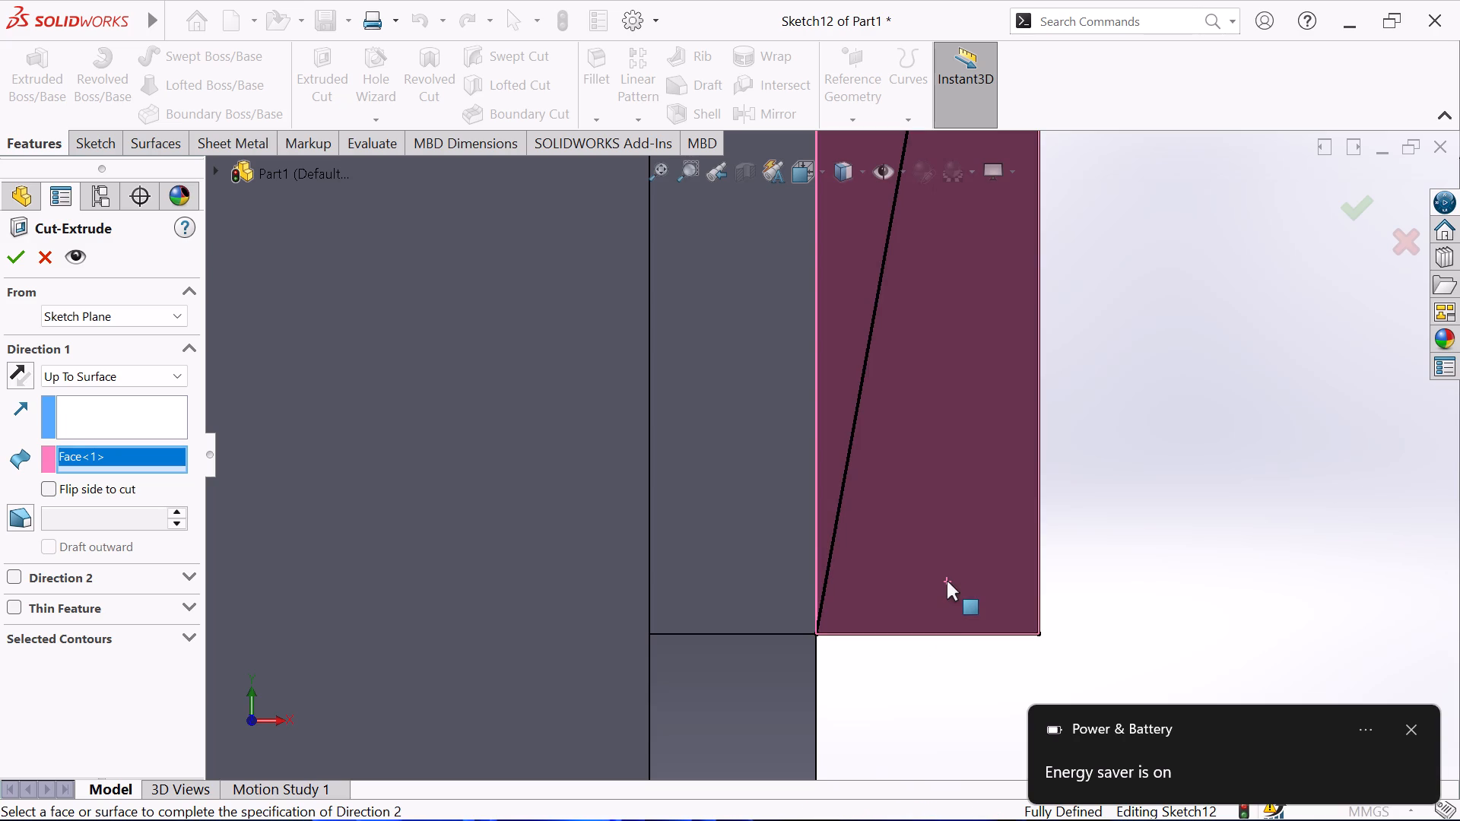
pyautogui.scroll(3, 951, 572)
pyautogui.scroll(3, 976, 306)
pyautogui.scroll(3, 898, 249)
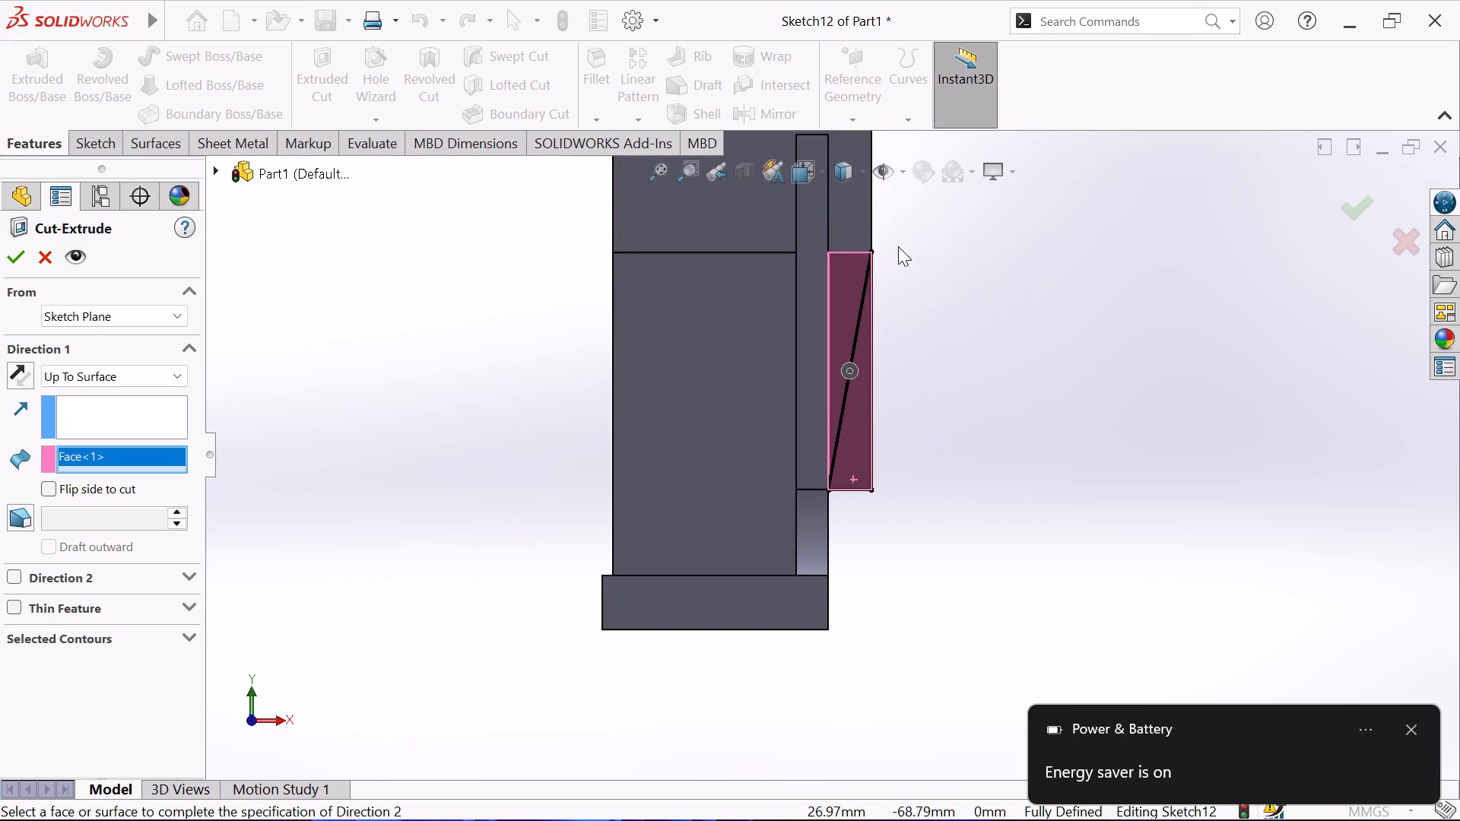
pyautogui.scroll(-3, 882, 246)
pyautogui.scroll(-3, 790, 331)
pyautogui.scroll(-7, 904, 295)
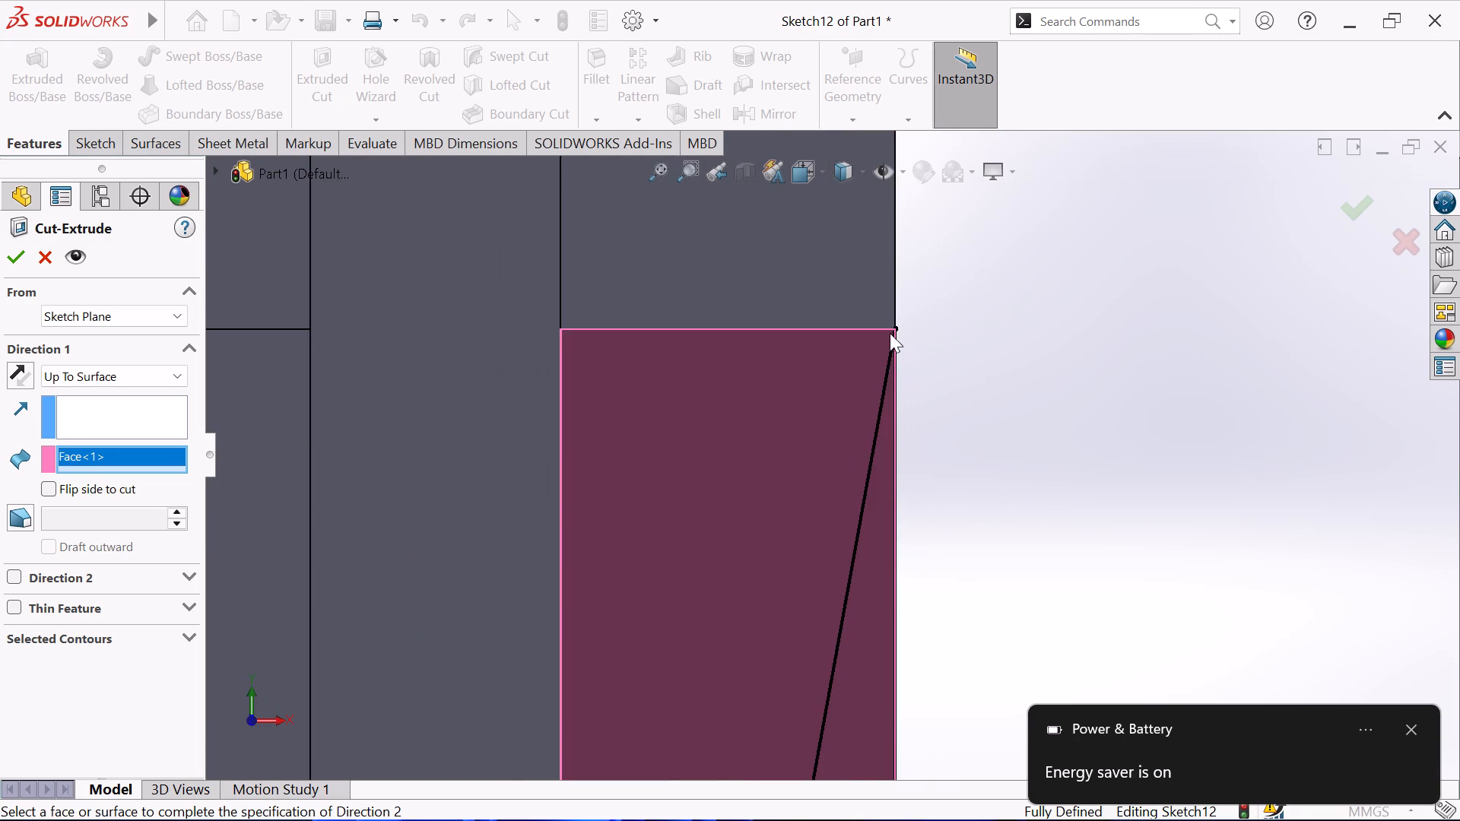
pyautogui.scroll(-7, 888, 336)
pyautogui.scroll(-8, 799, 518)
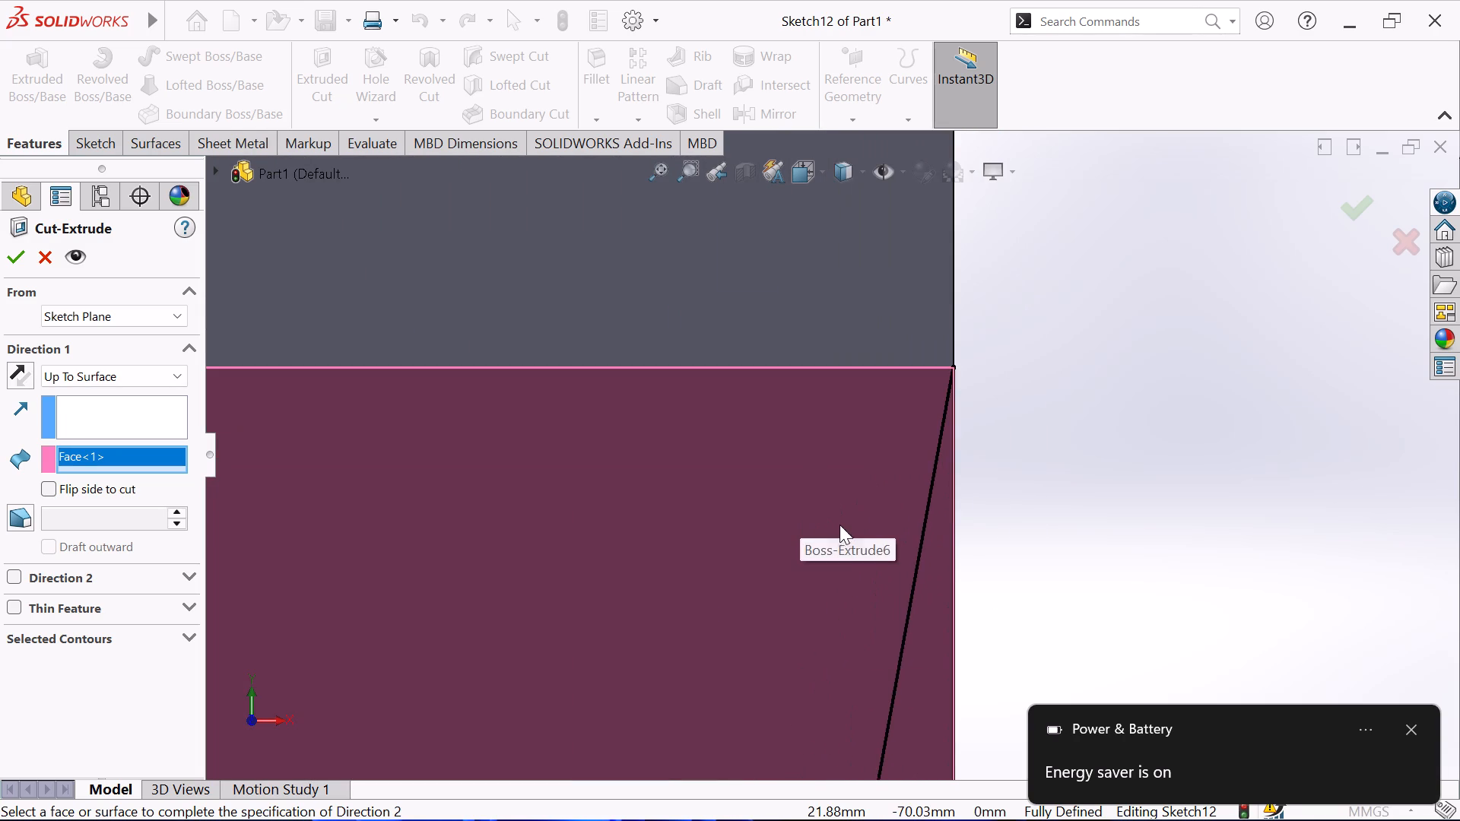
pyautogui.scroll(19, 855, 536)
pyautogui.scroll(5, 787, 536)
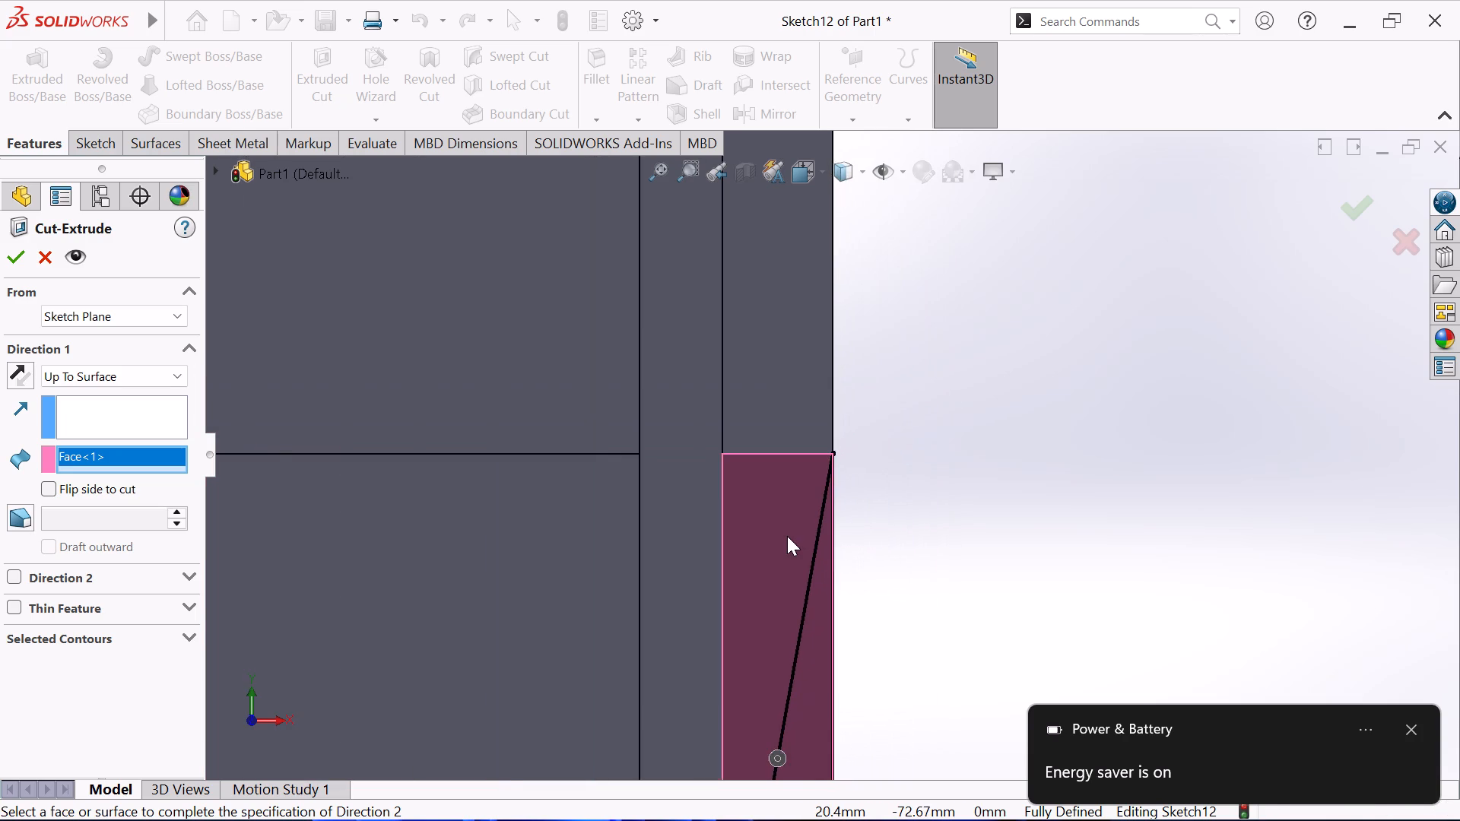
pyautogui.scroll(5, 787, 536)
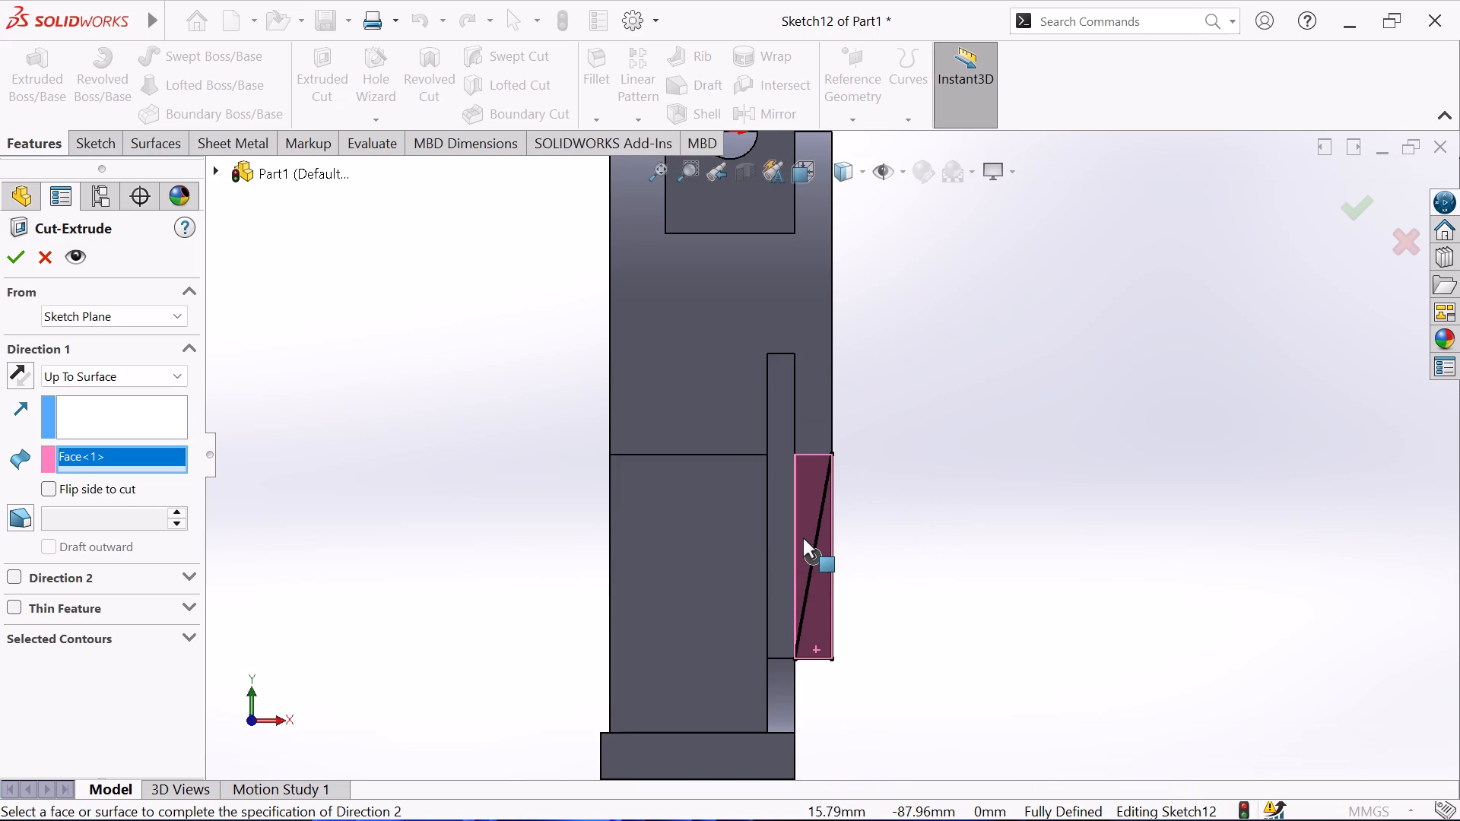
pyautogui.hotkey('ctrl', 'z')
# Change the cut's end condition to Blind at 76 mm depth and complete it to taper the rib.
pyautogui.click(162, 375)
pyautogui.click(154, 394)
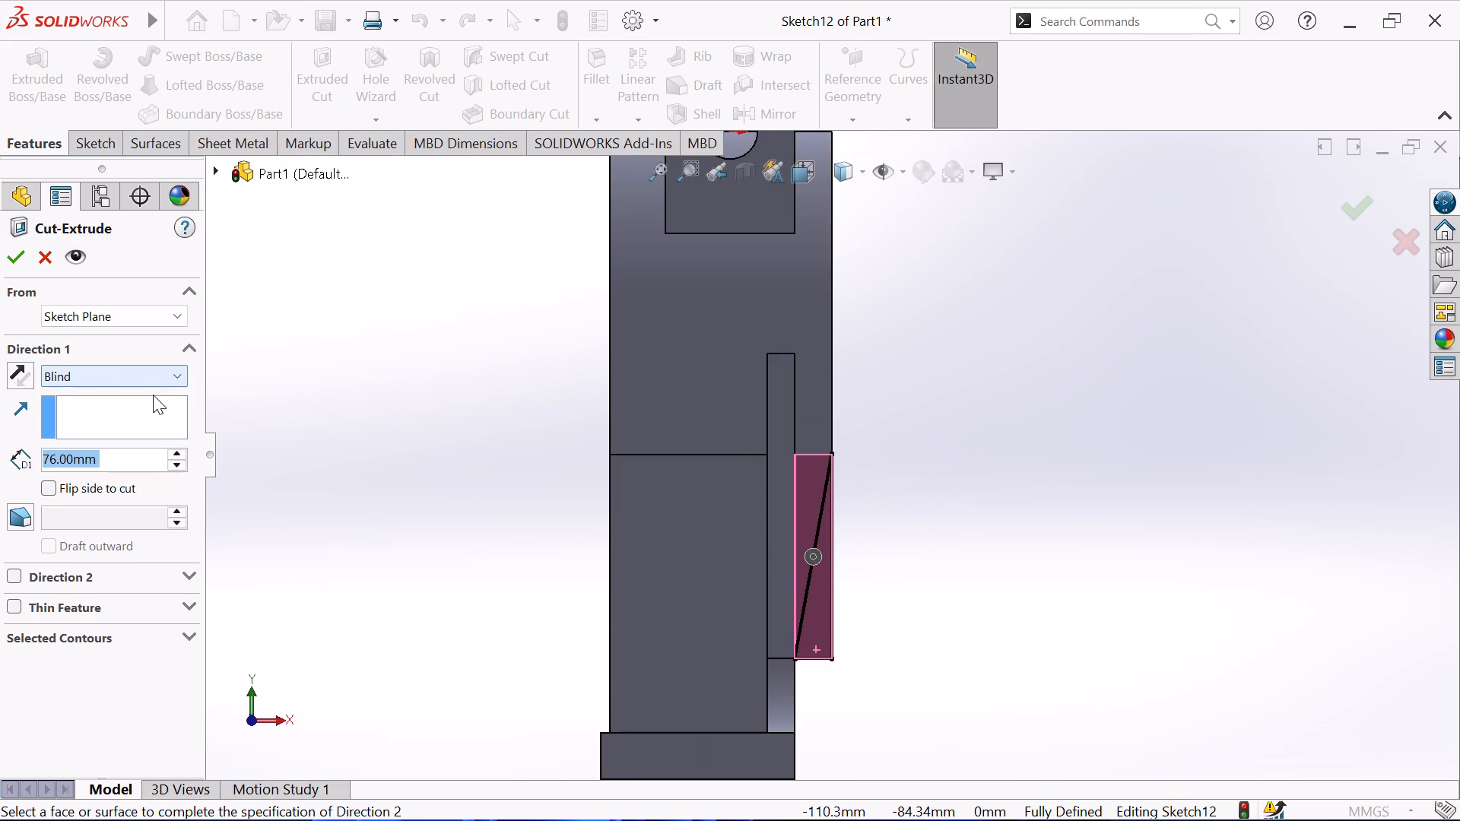
pyautogui.moveTo(959, 571); pyautogui.dragTo(882, 579, button='middle')
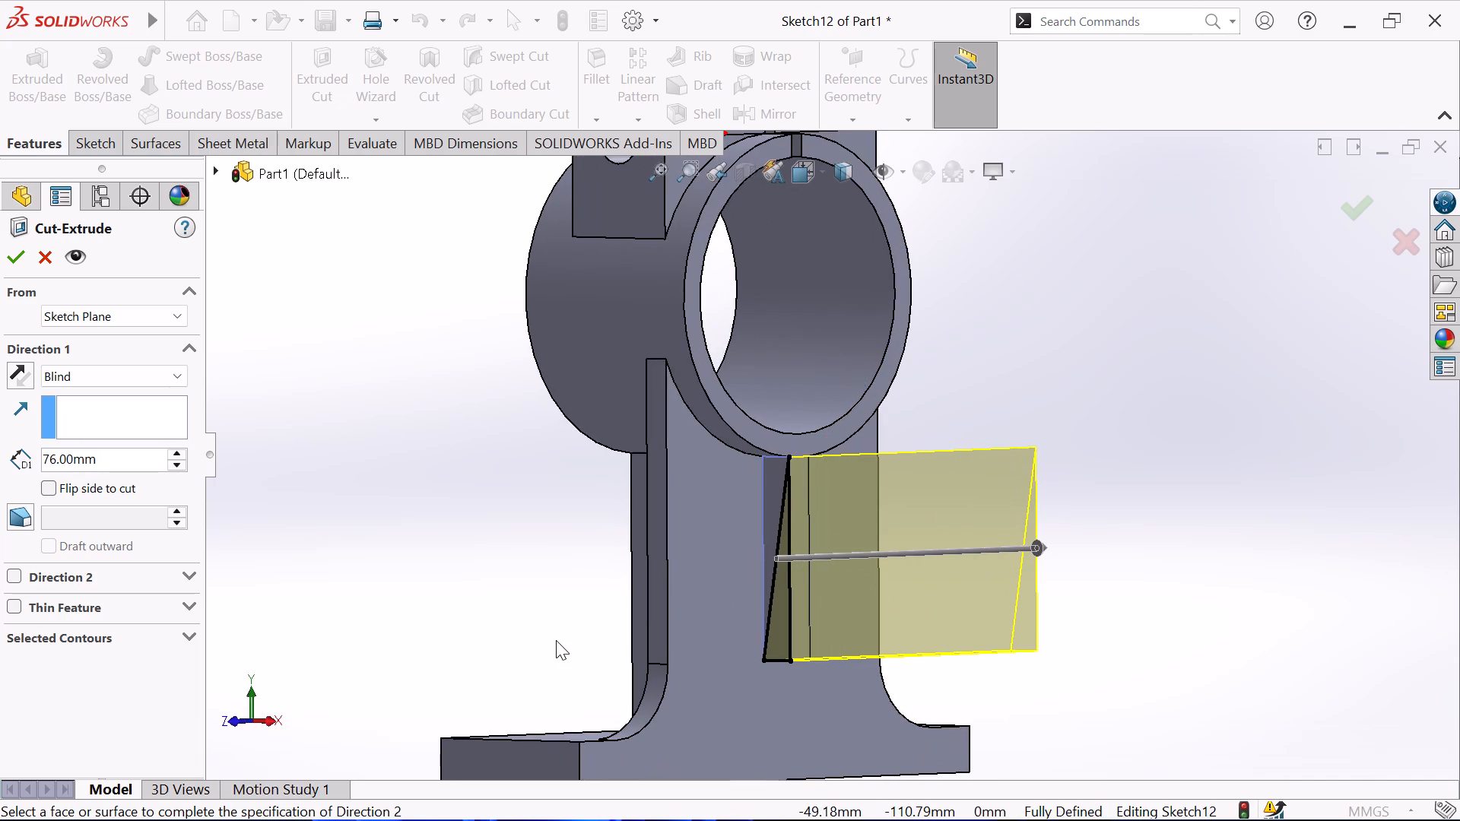
pyautogui.click(7, 255)
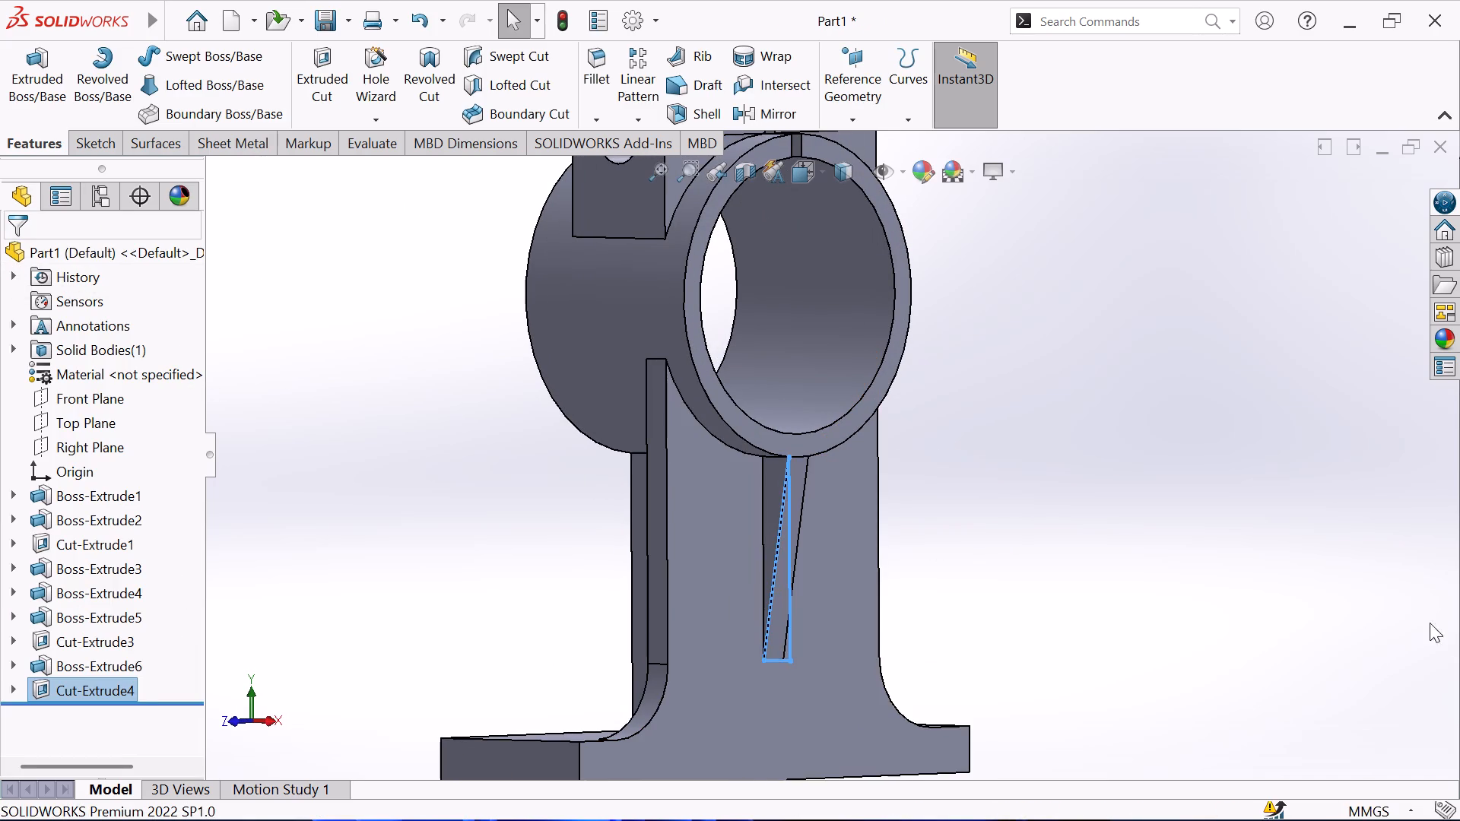
pyautogui.press('Escape')
# Examine the bracket and its tapered rib from several sides.
pyautogui.scroll(1, 1103, 541)
pyautogui.moveTo(1103, 540); pyautogui.dragTo(1218, 508, button='middle')
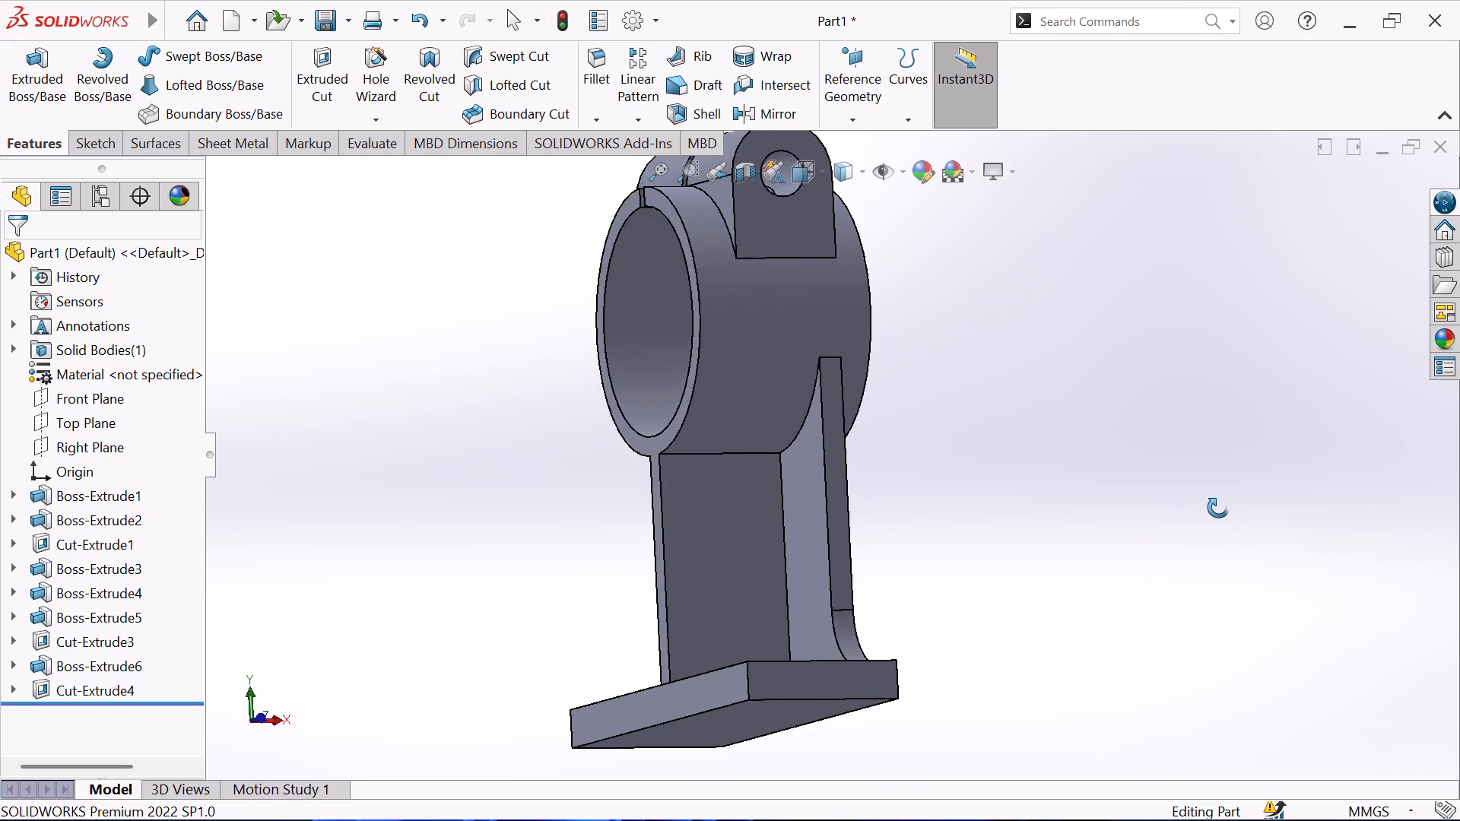
pyautogui.moveTo(1218, 508); pyautogui.dragTo(1222, 529, button='middle')
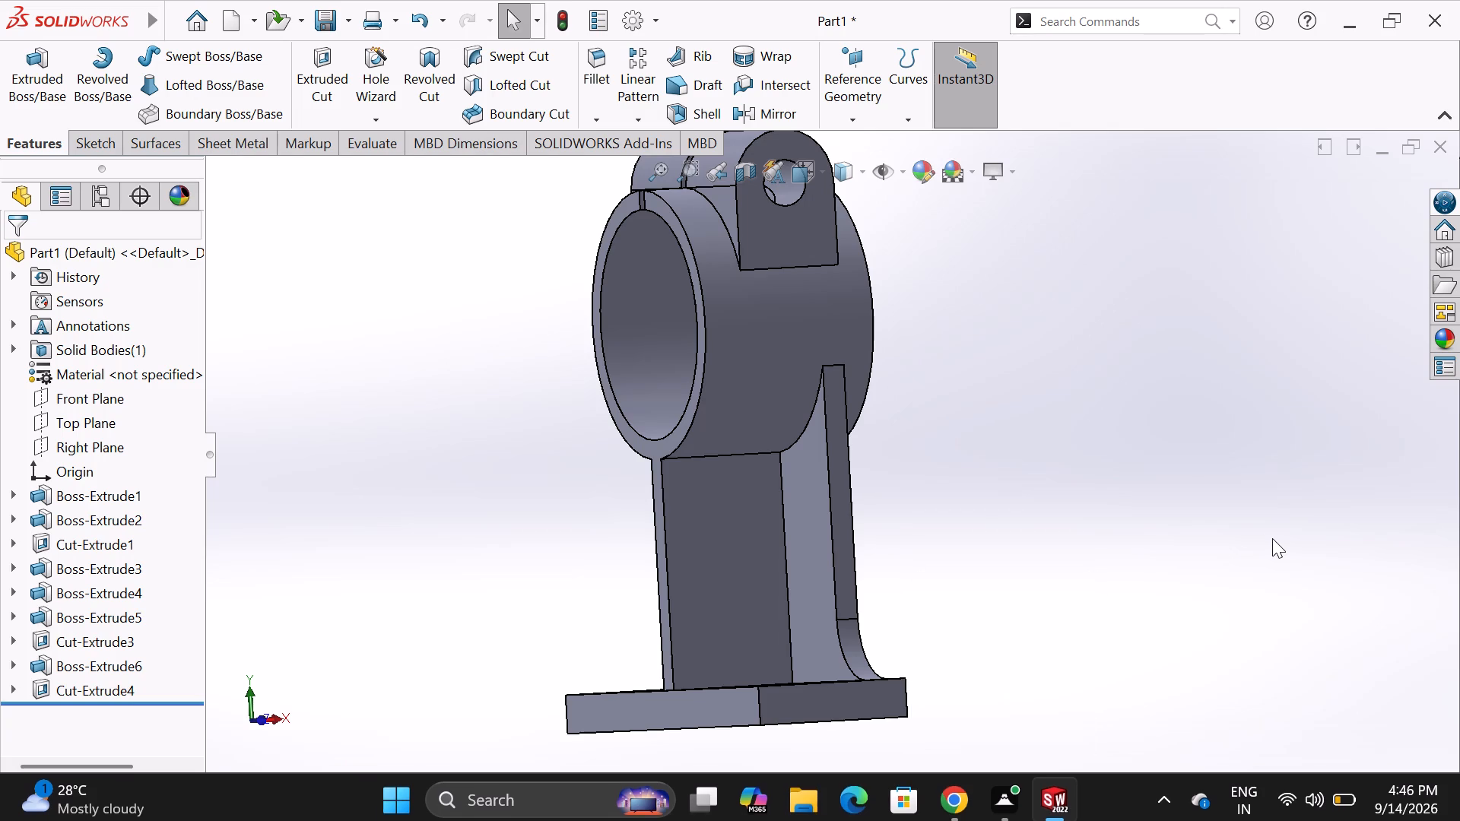
pyautogui.scroll(2, 949, 494)
pyautogui.moveTo(949, 493); pyautogui.dragTo(1081, 476, button='middle')
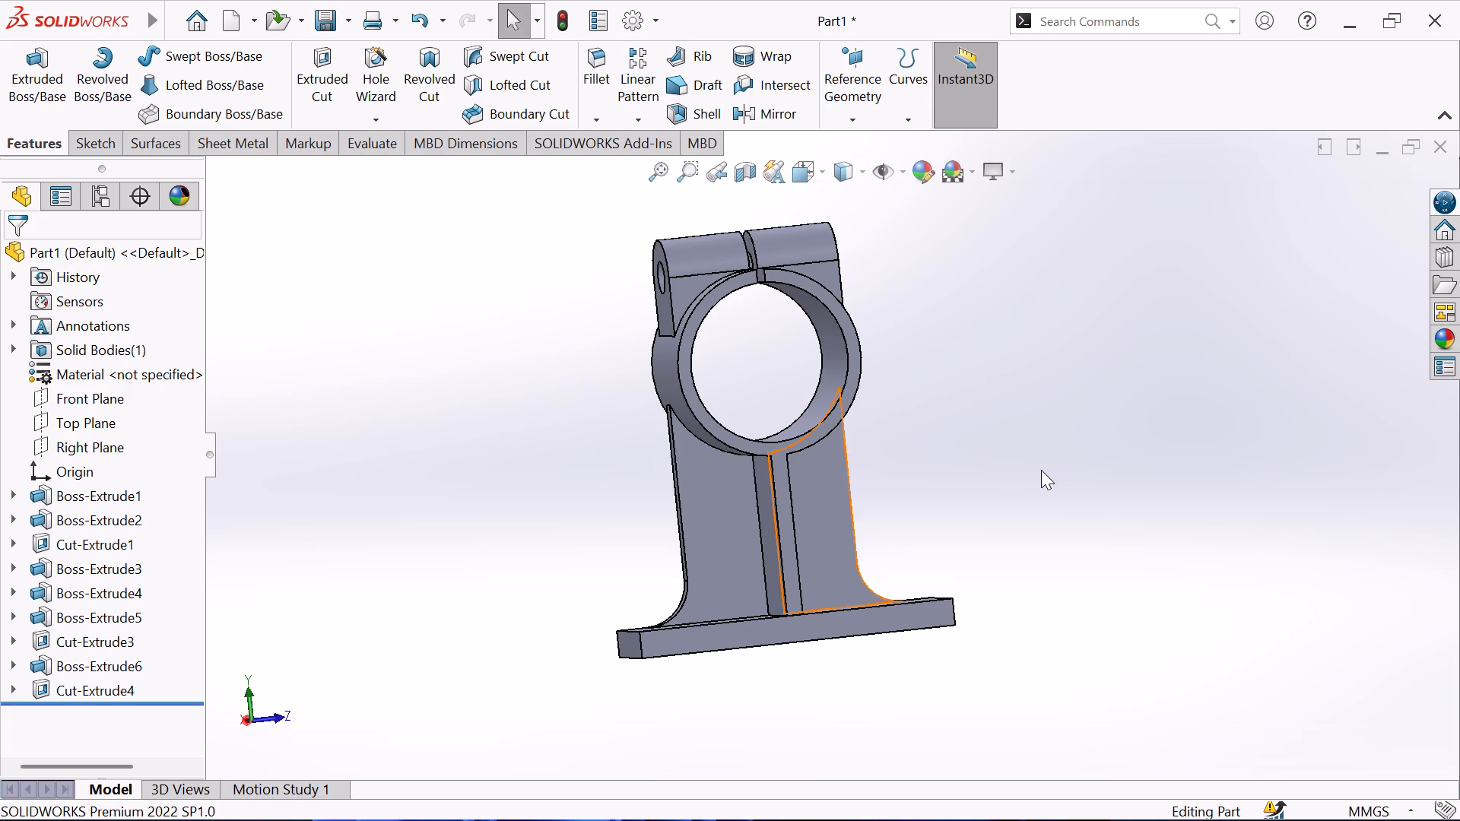
pyautogui.moveTo(1041, 470); pyautogui.dragTo(1045, 575, button='middle')
pyautogui.moveTo(1068, 545); pyautogui.dragTo(1068, 572, button='middle')
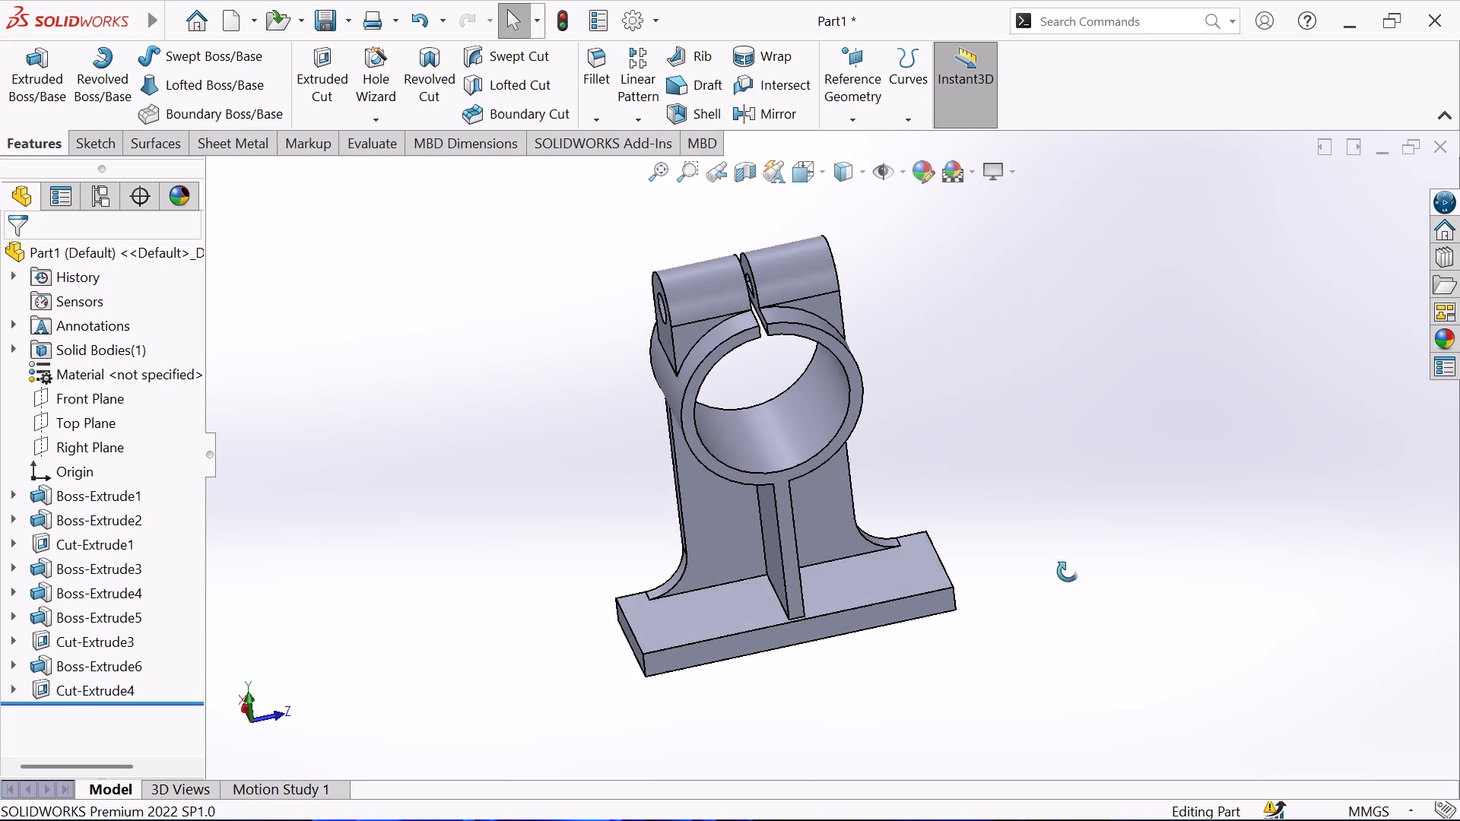
pyautogui.moveTo(1068, 572); pyautogui.dragTo(1065, 601, button='middle')
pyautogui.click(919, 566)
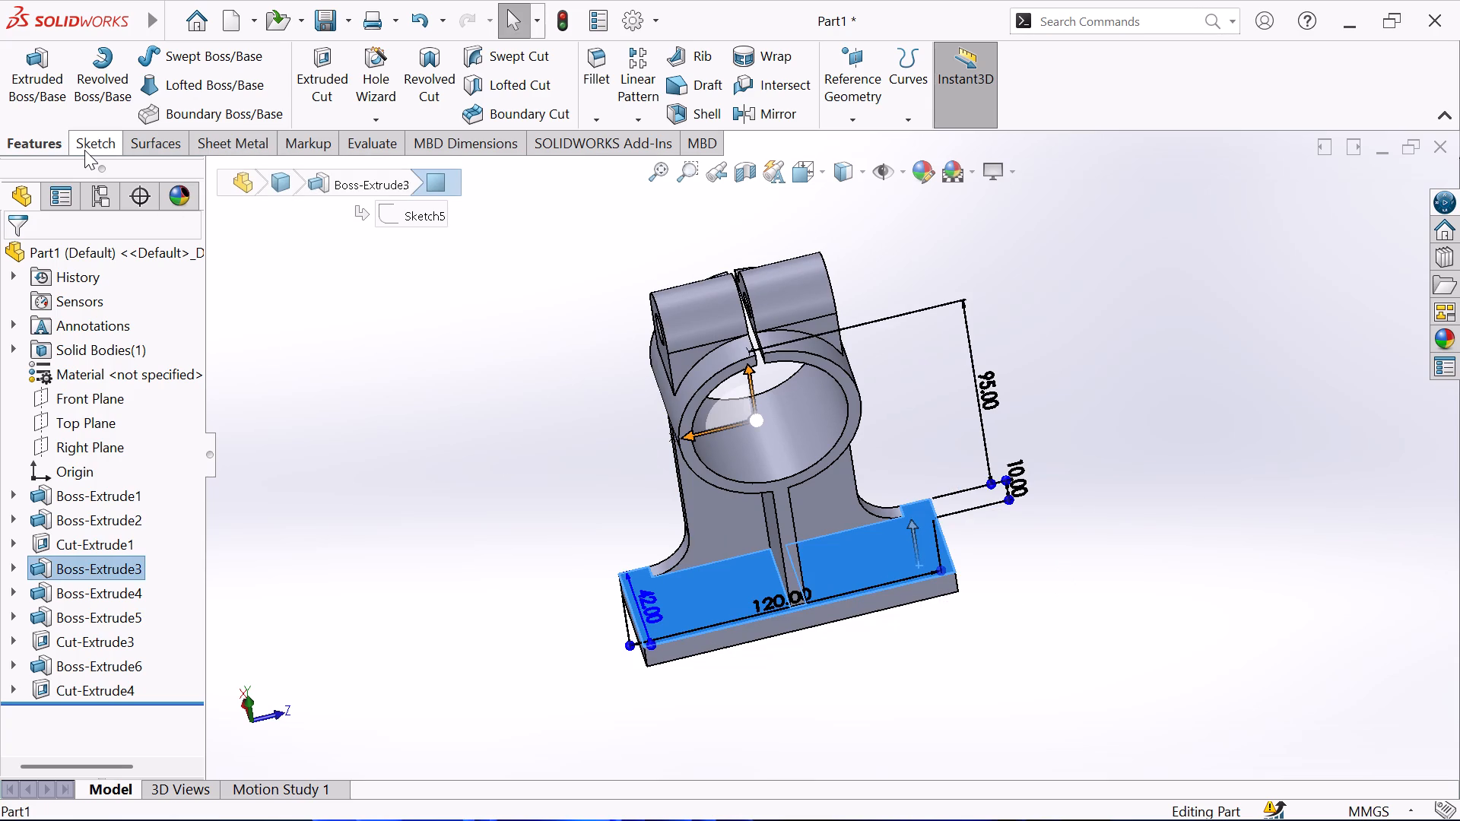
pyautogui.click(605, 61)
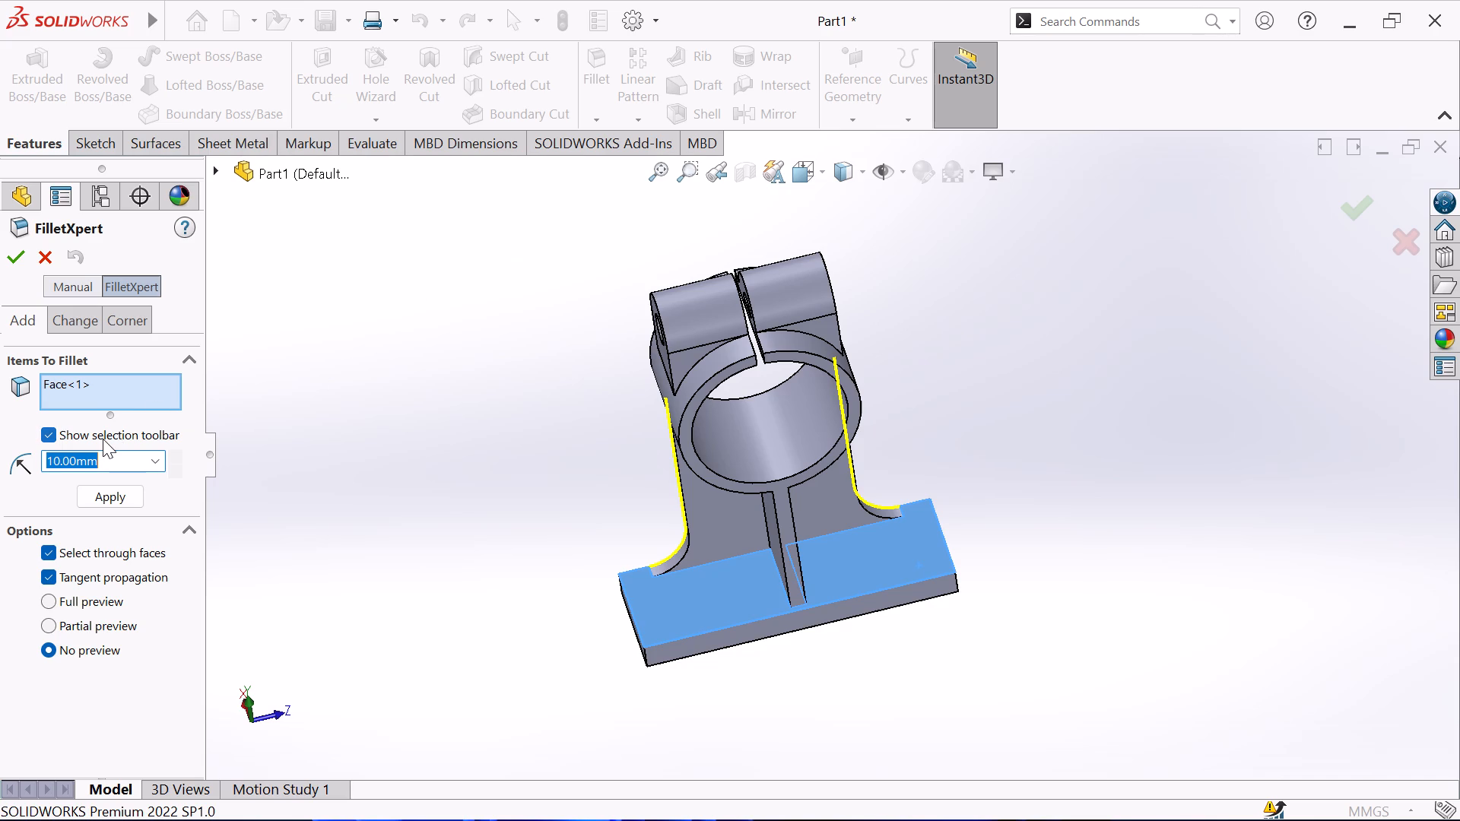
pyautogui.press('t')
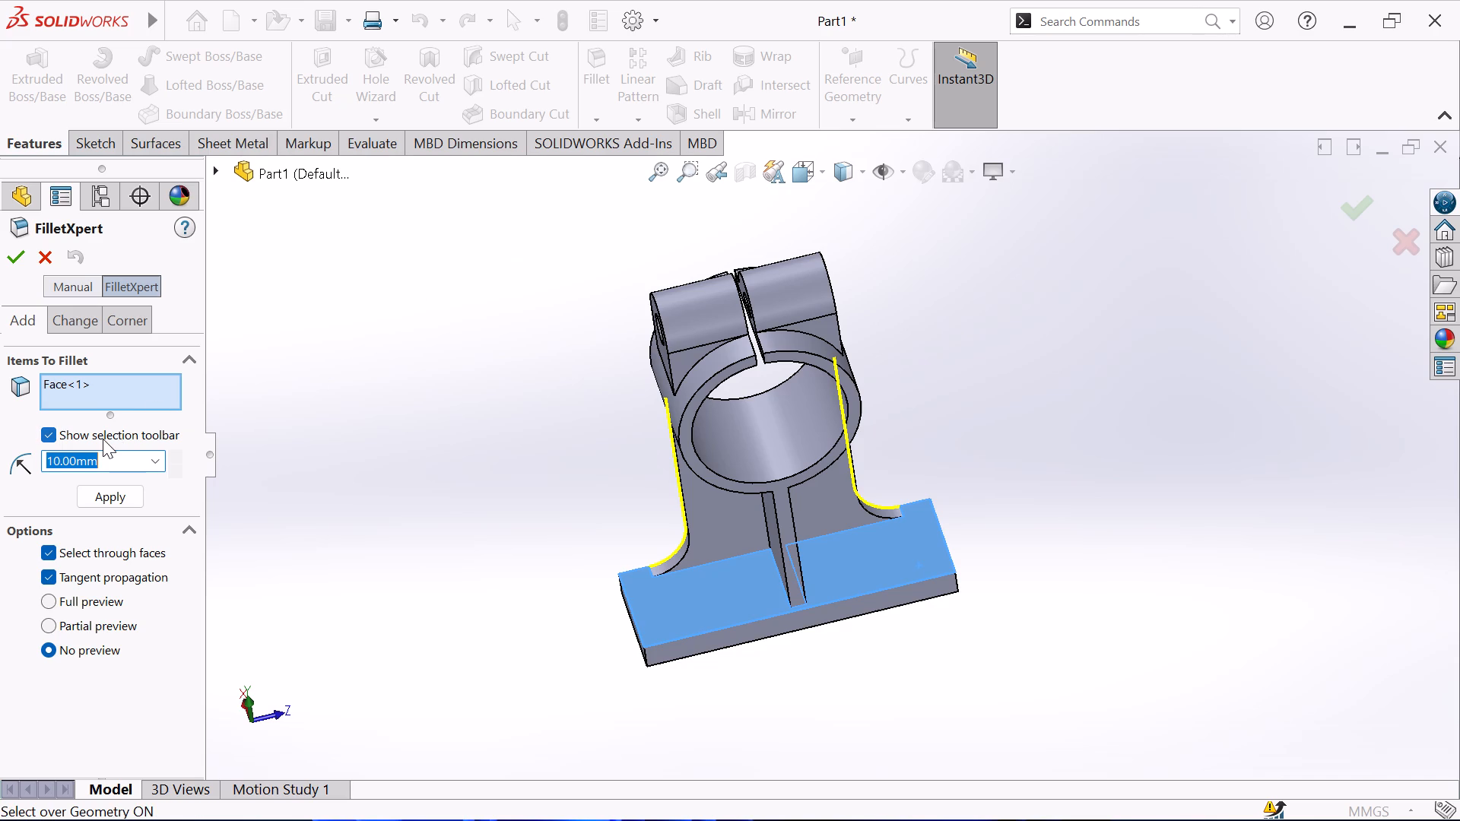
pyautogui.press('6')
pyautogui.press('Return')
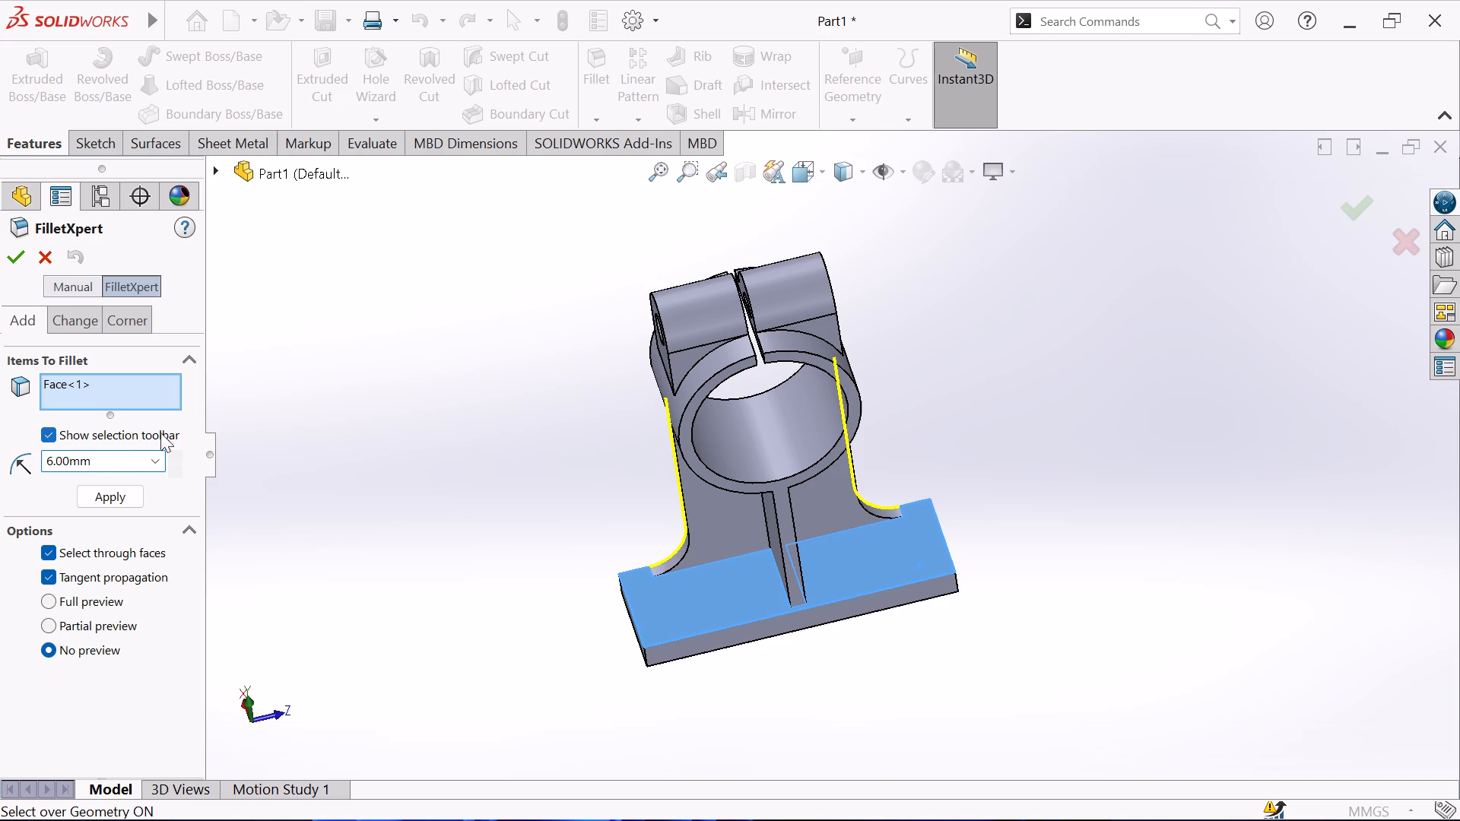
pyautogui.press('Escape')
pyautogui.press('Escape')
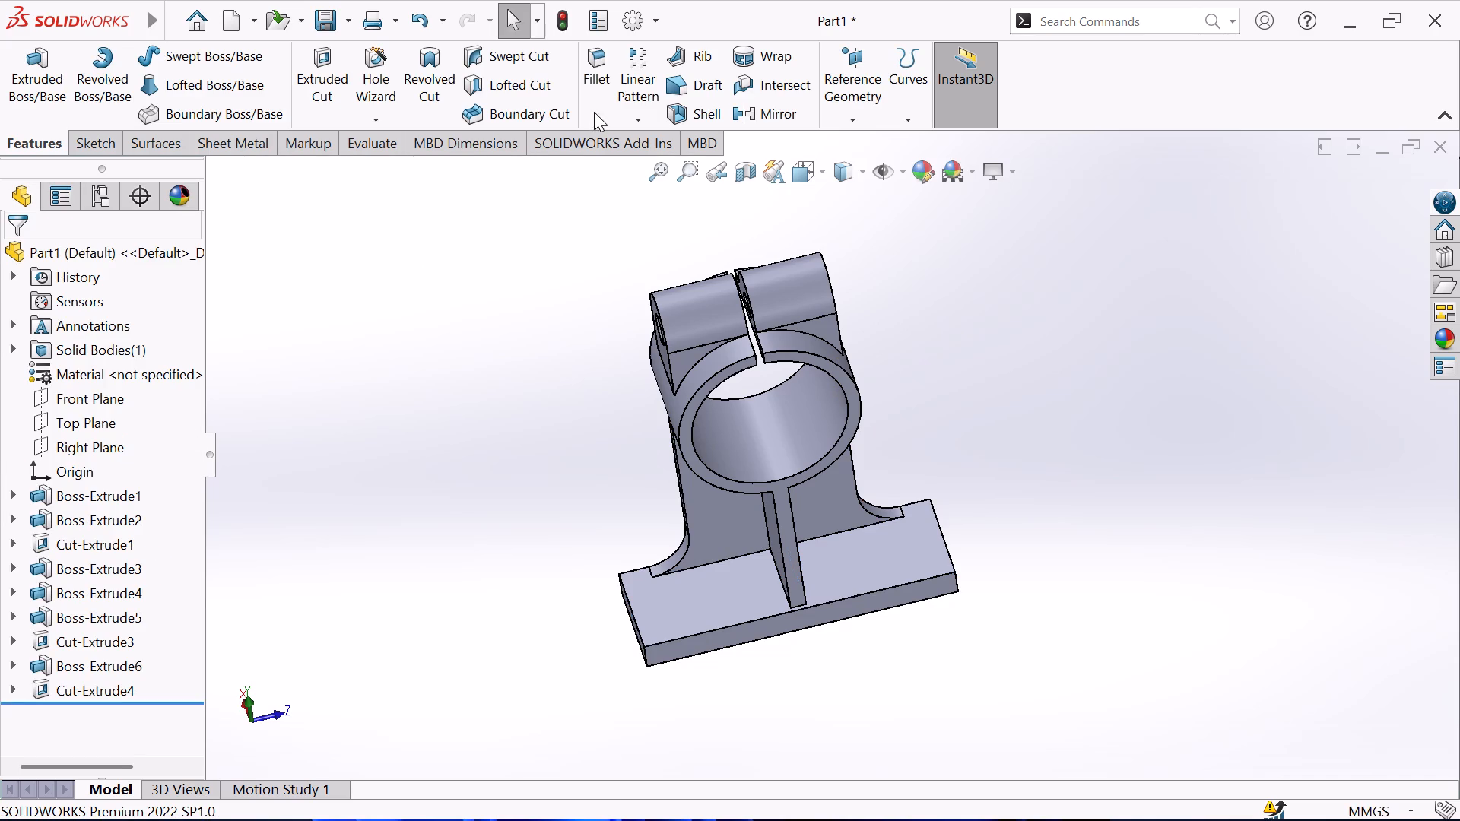
# Fillet the four vertical corner edges of the base plate with a 6 mm radius.
pyautogui.click(595, 101)
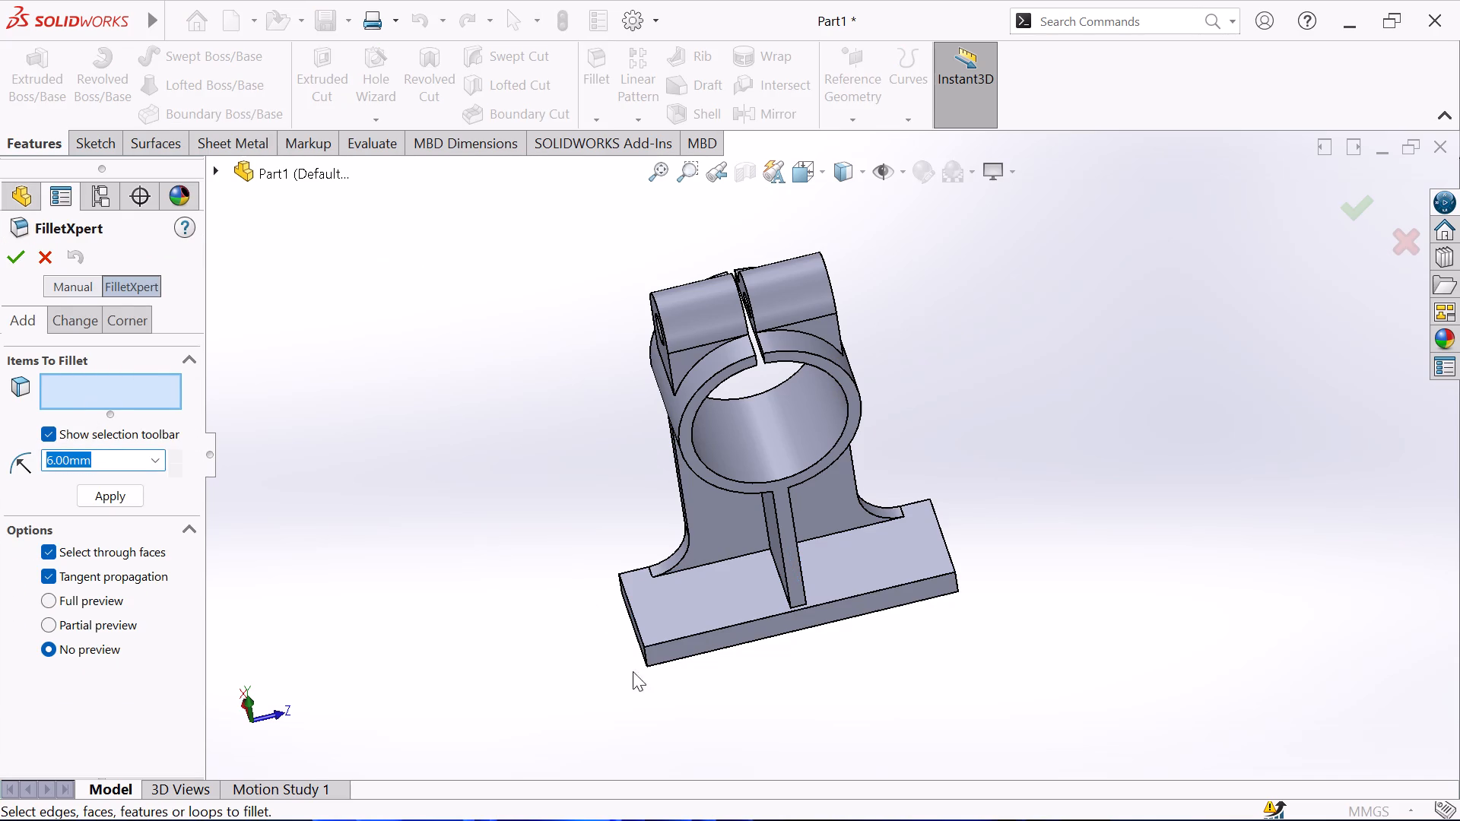
pyautogui.click(644, 656)
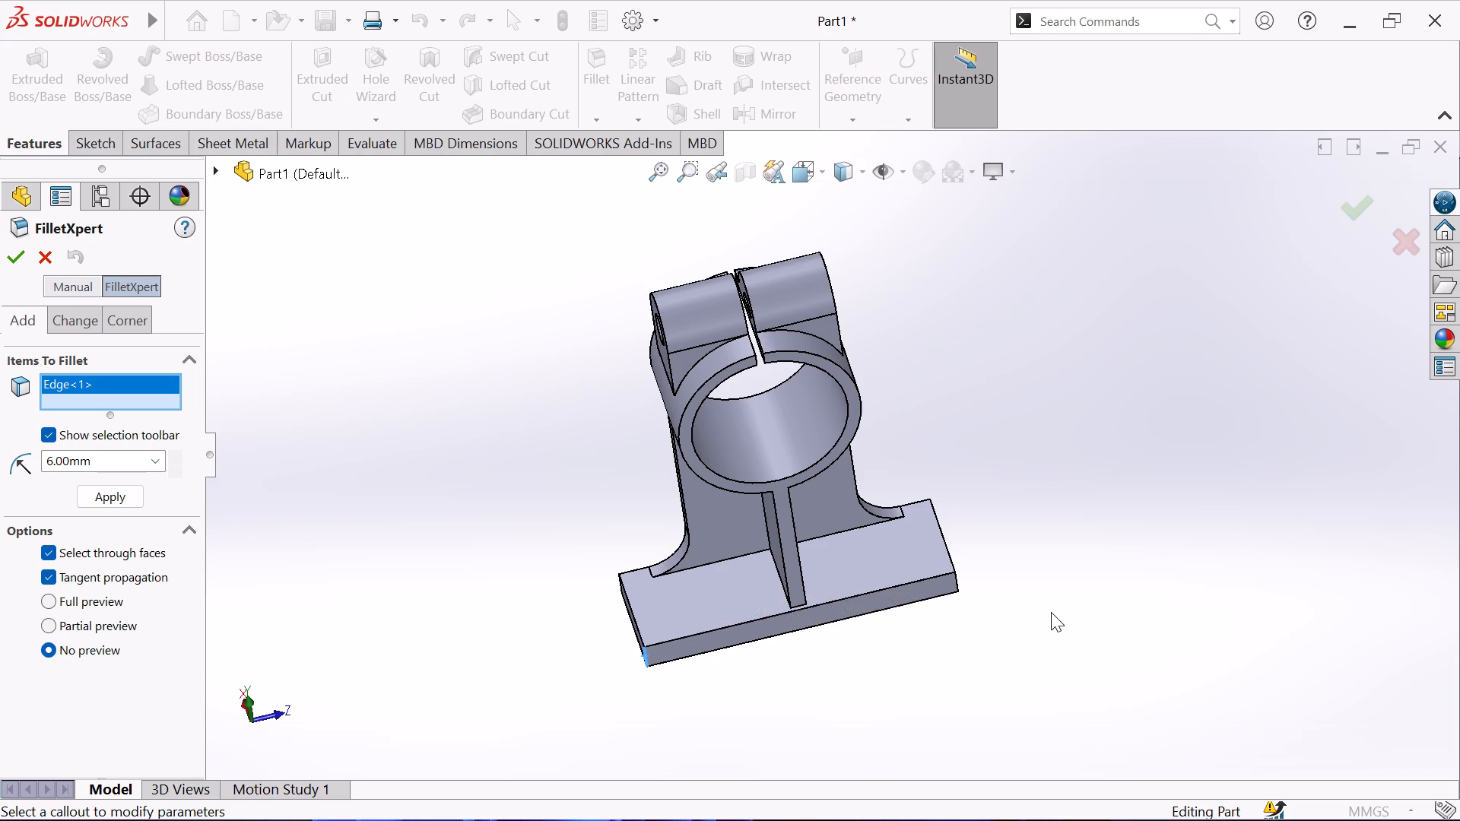
pyautogui.moveTo(1050, 612); pyautogui.dragTo(985, 621, button='middle')
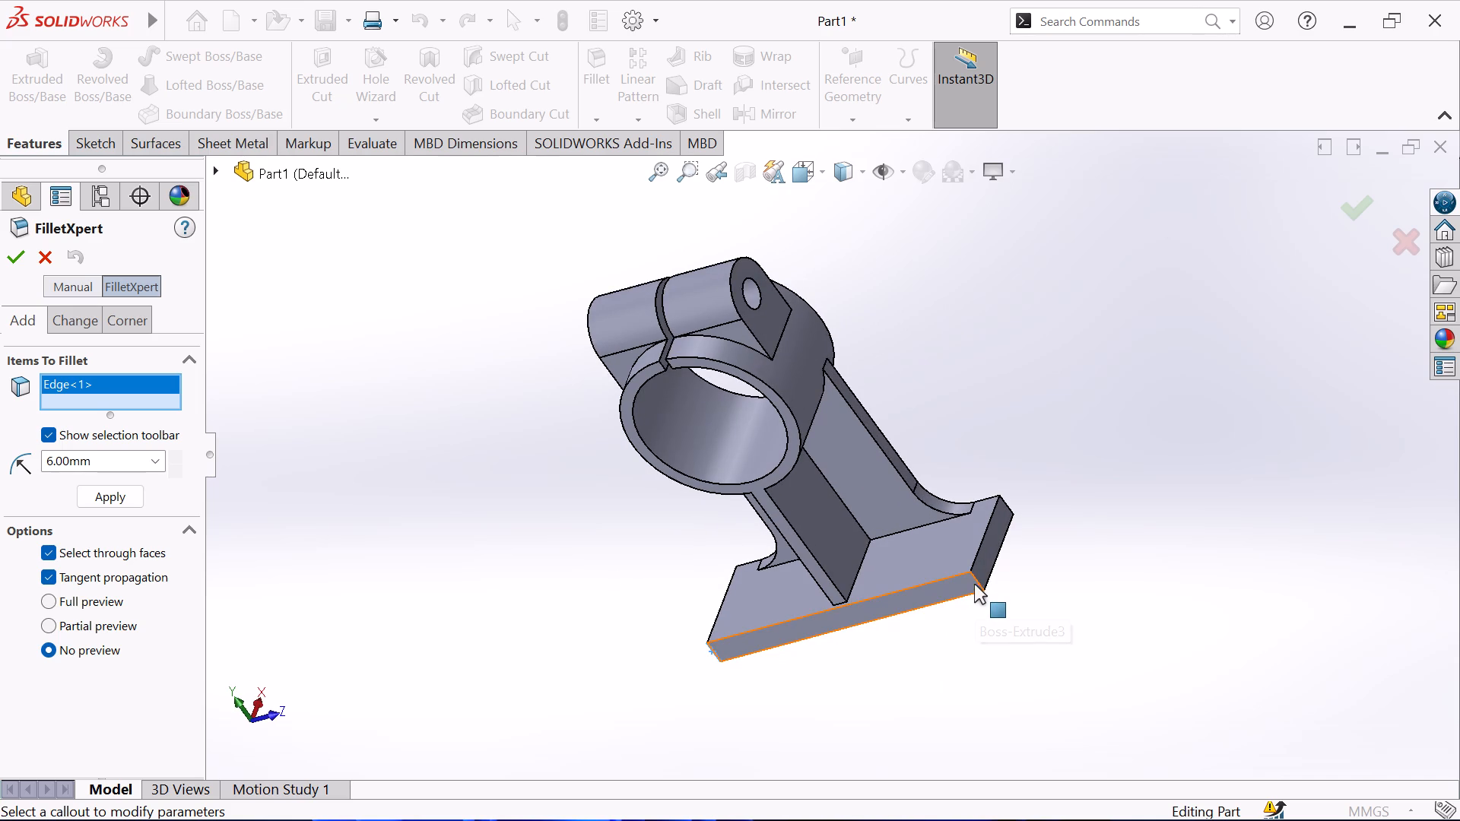
pyautogui.click(976, 579)
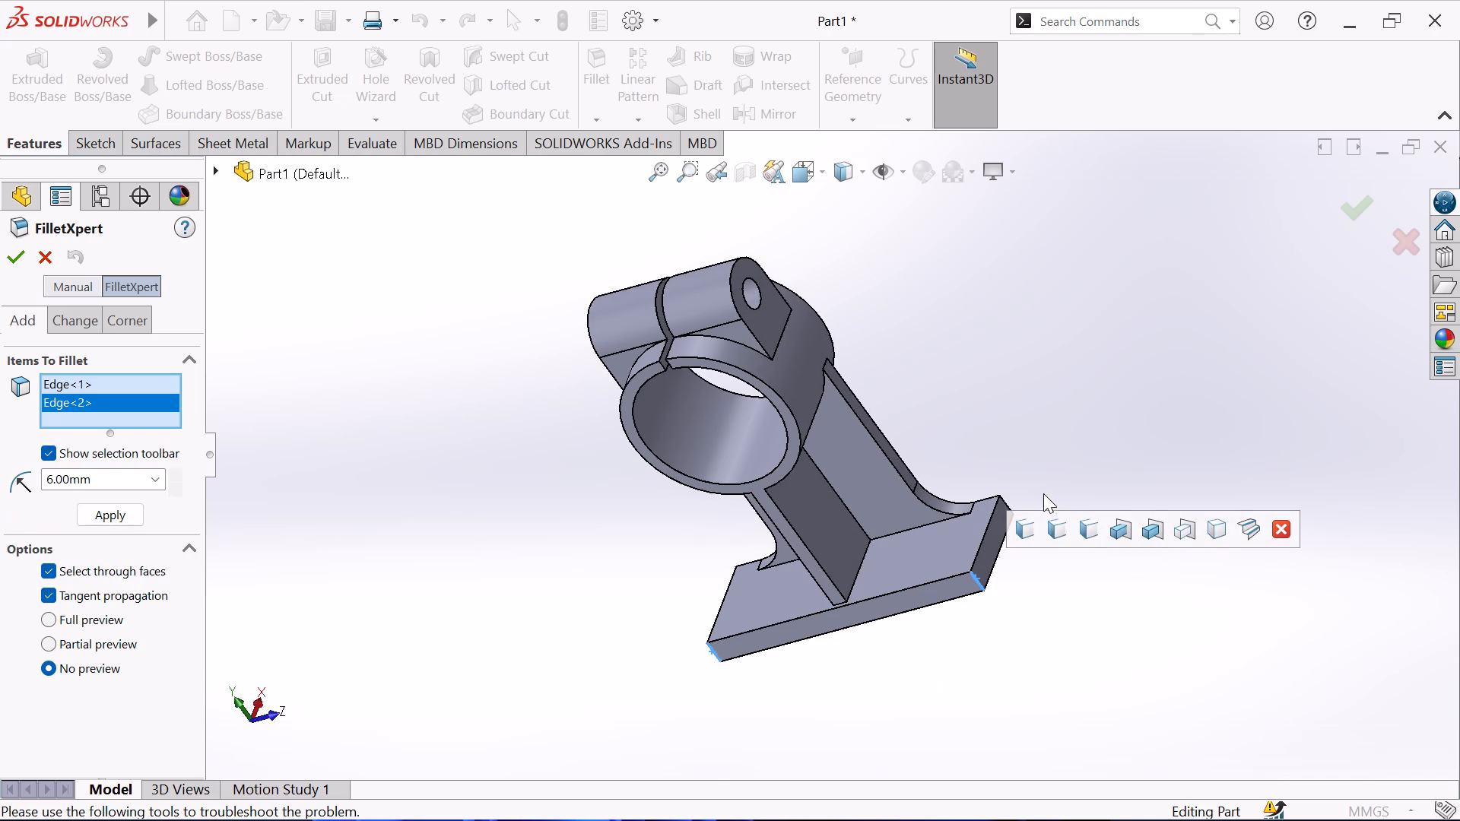
pyautogui.moveTo(1043, 492); pyautogui.dragTo(834, 649, button='middle')
pyautogui.scroll(-3, 687, 598)
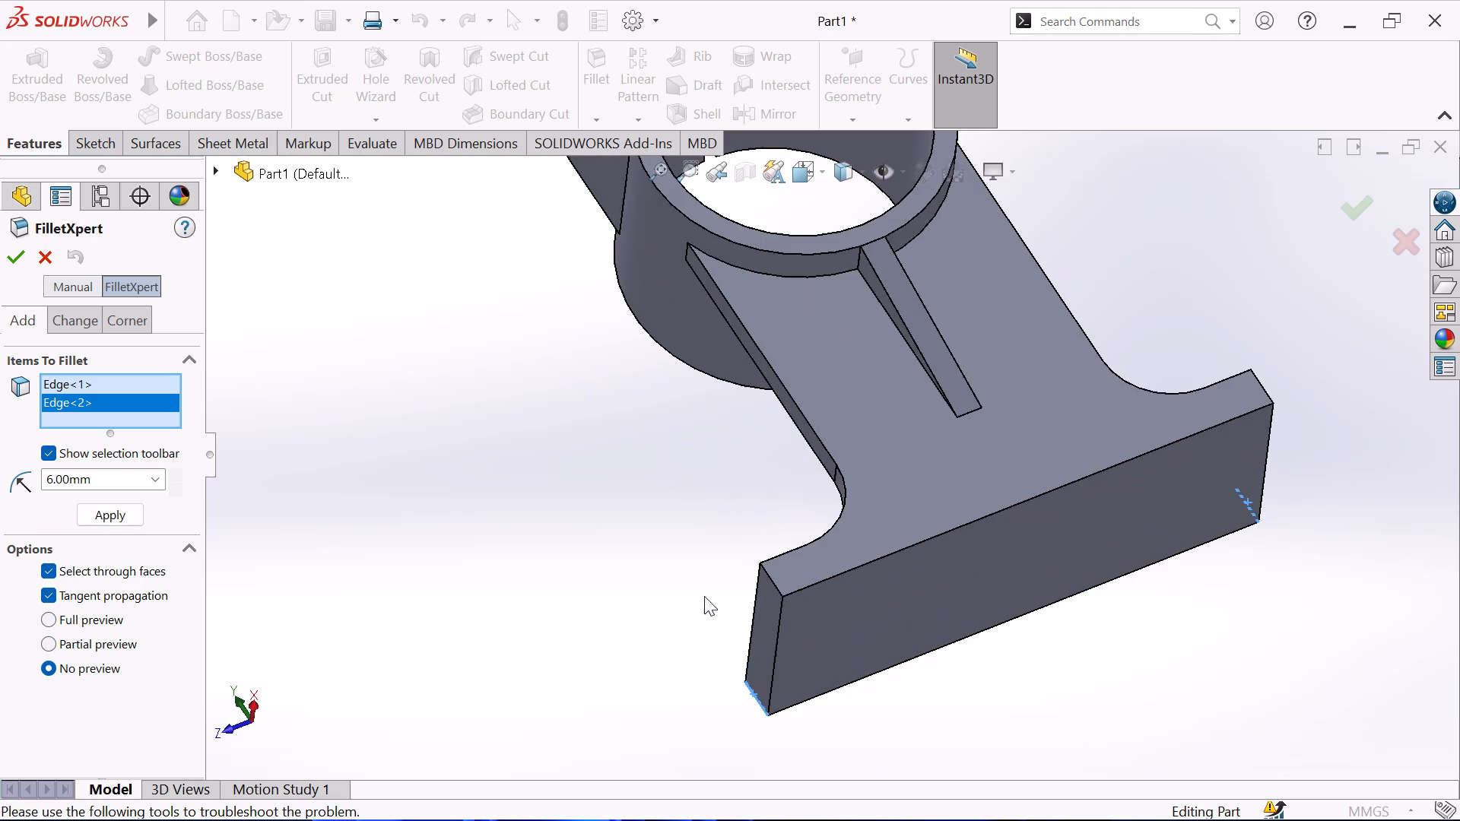
pyautogui.click(768, 578)
pyautogui.moveTo(1327, 406); pyautogui.dragTo(1093, 503, button='middle')
pyautogui.scroll(-2, 1188, 426)
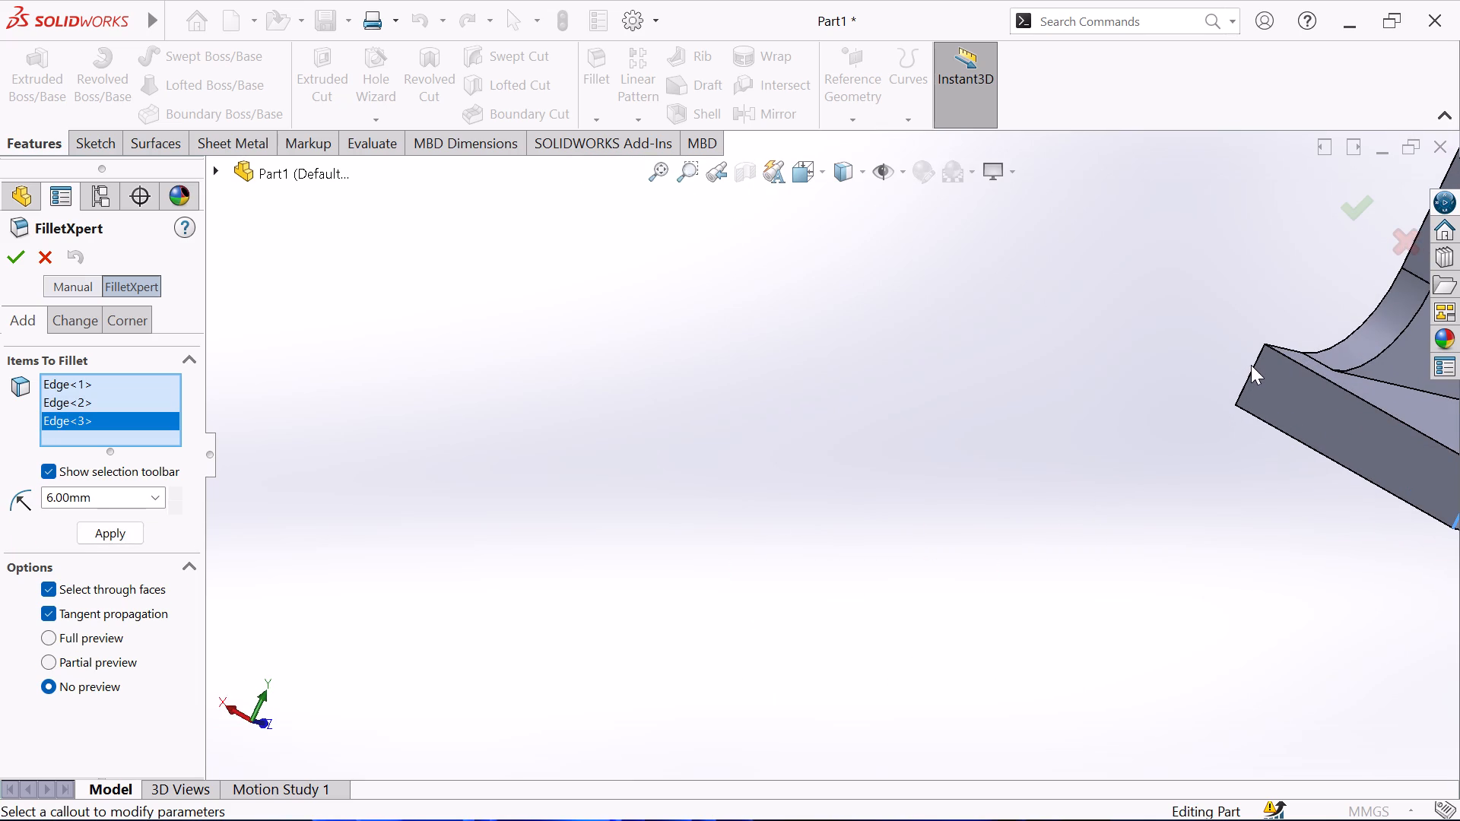
pyautogui.click(1258, 358)
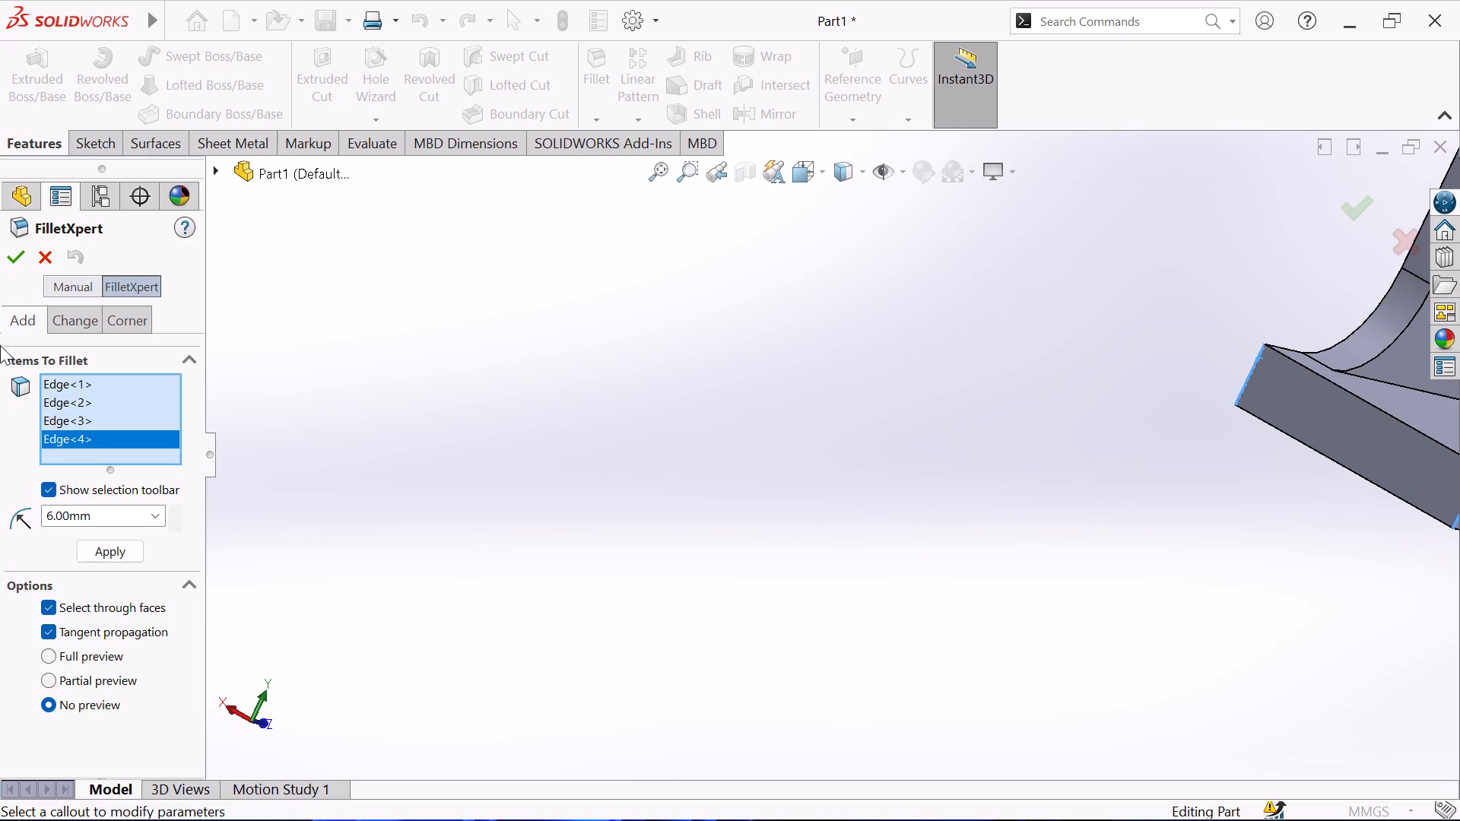
pyautogui.click(9, 251)
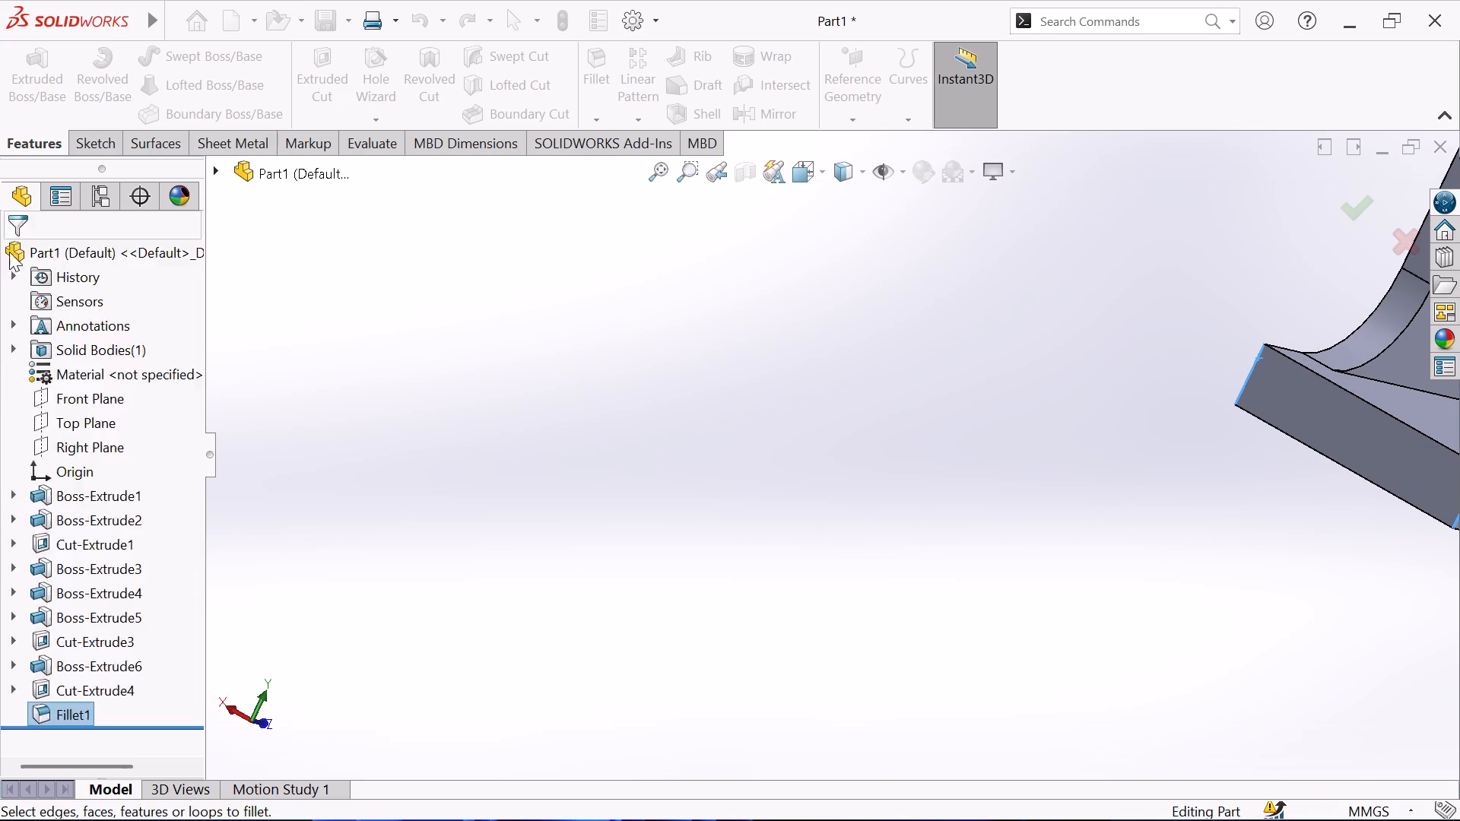
# Start a sketch on the base's top face and draw a 120 mm centerline joining the midpoints of its two short edges.
pyautogui.scroll(6, 1036, 550)
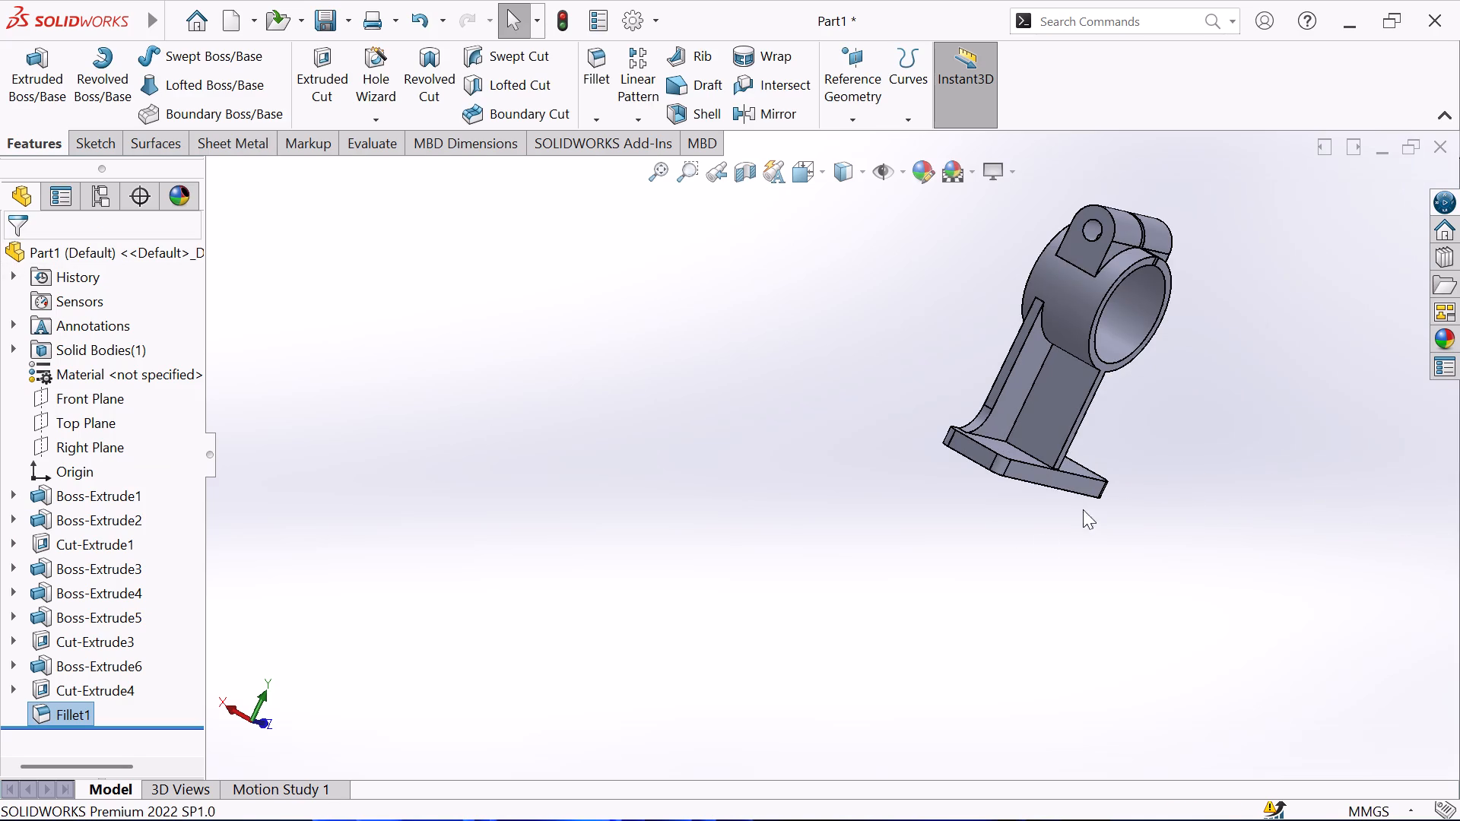
pyautogui.moveTo(1117, 490); pyautogui.dragTo(1030, 582, button='middle')
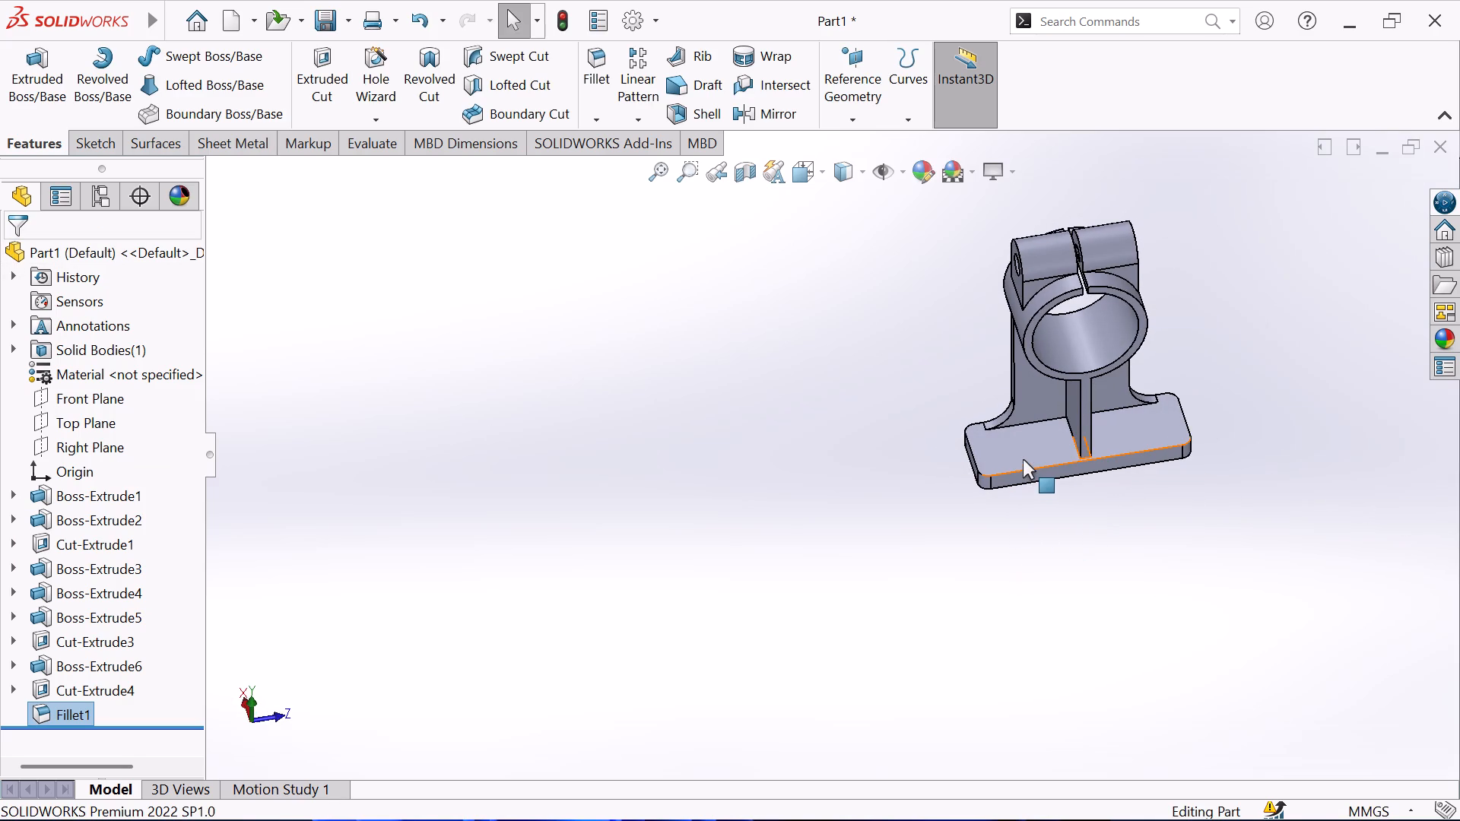
pyautogui.click(1023, 458)
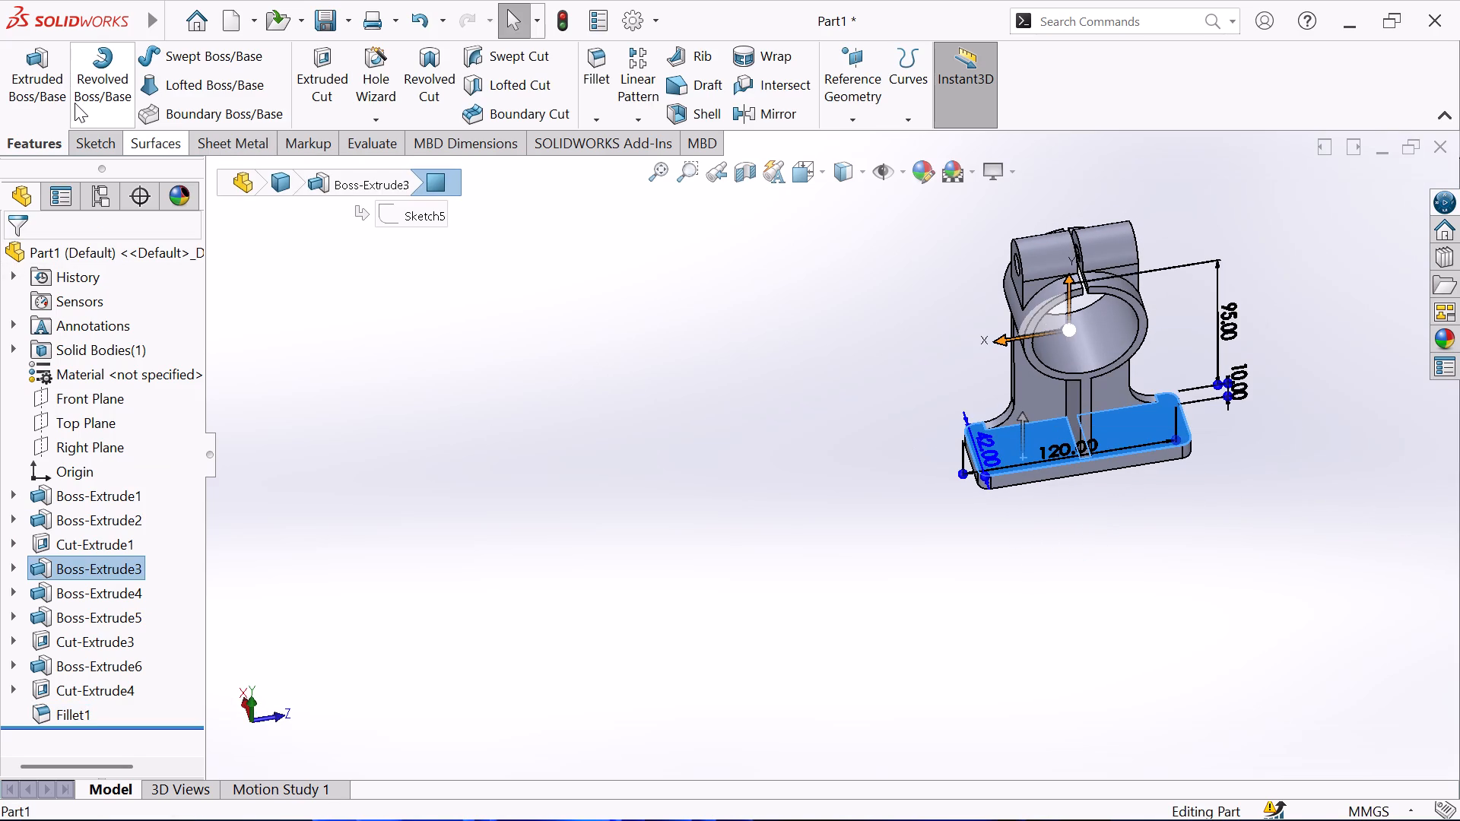
pyautogui.click(96, 140)
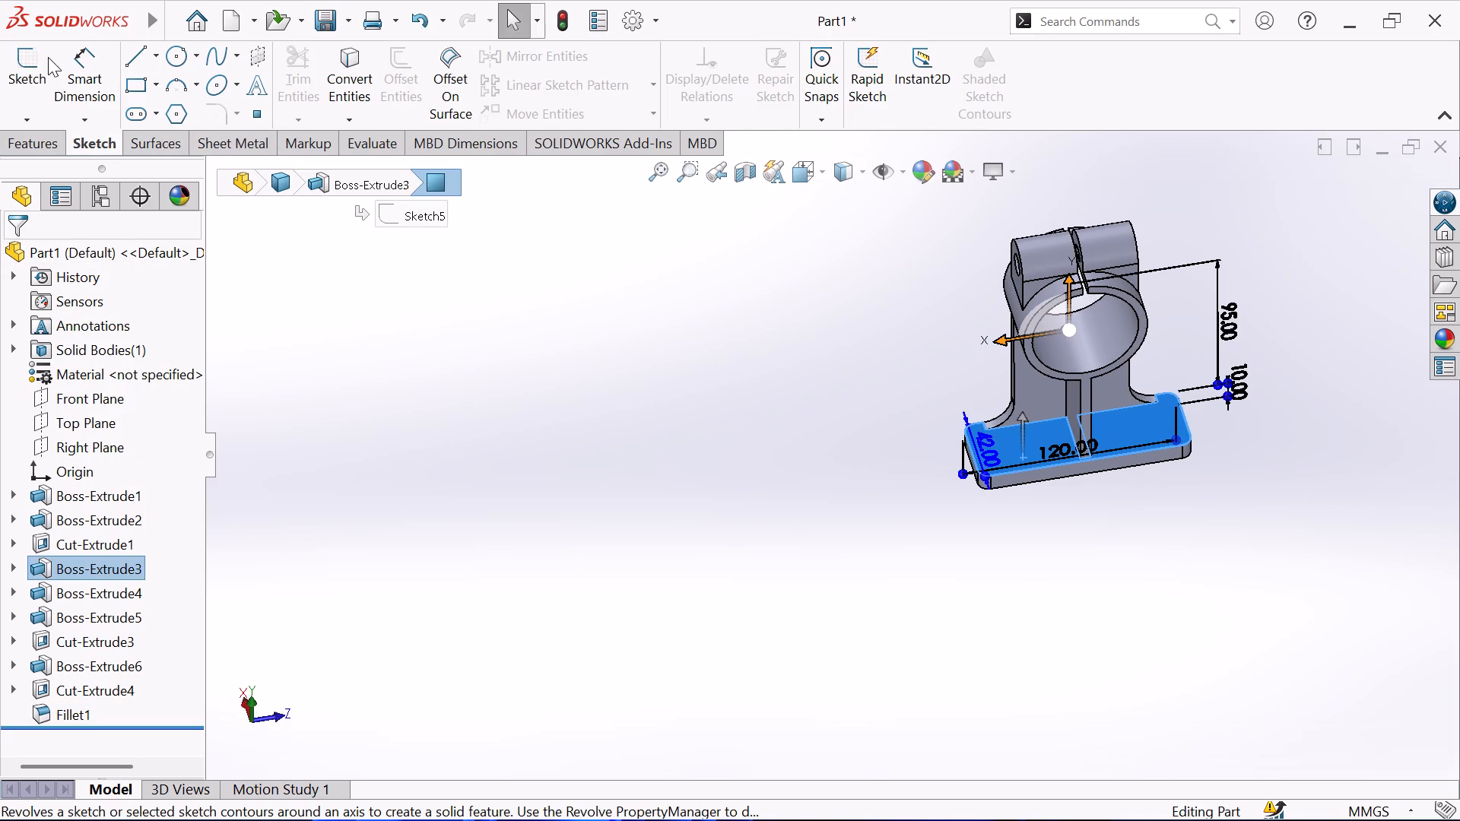
pyautogui.click(21, 68)
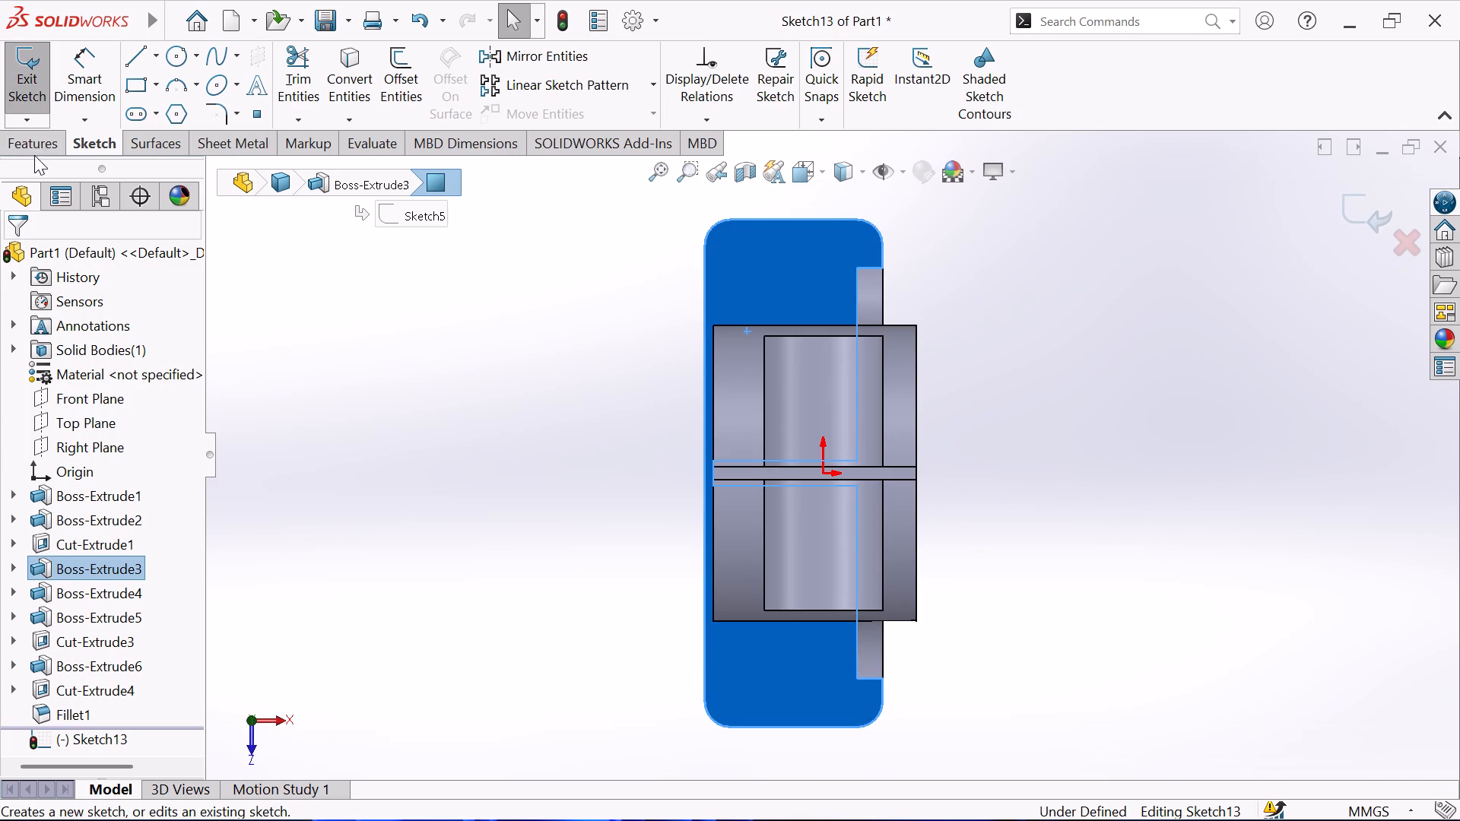
pyautogui.click(157, 54)
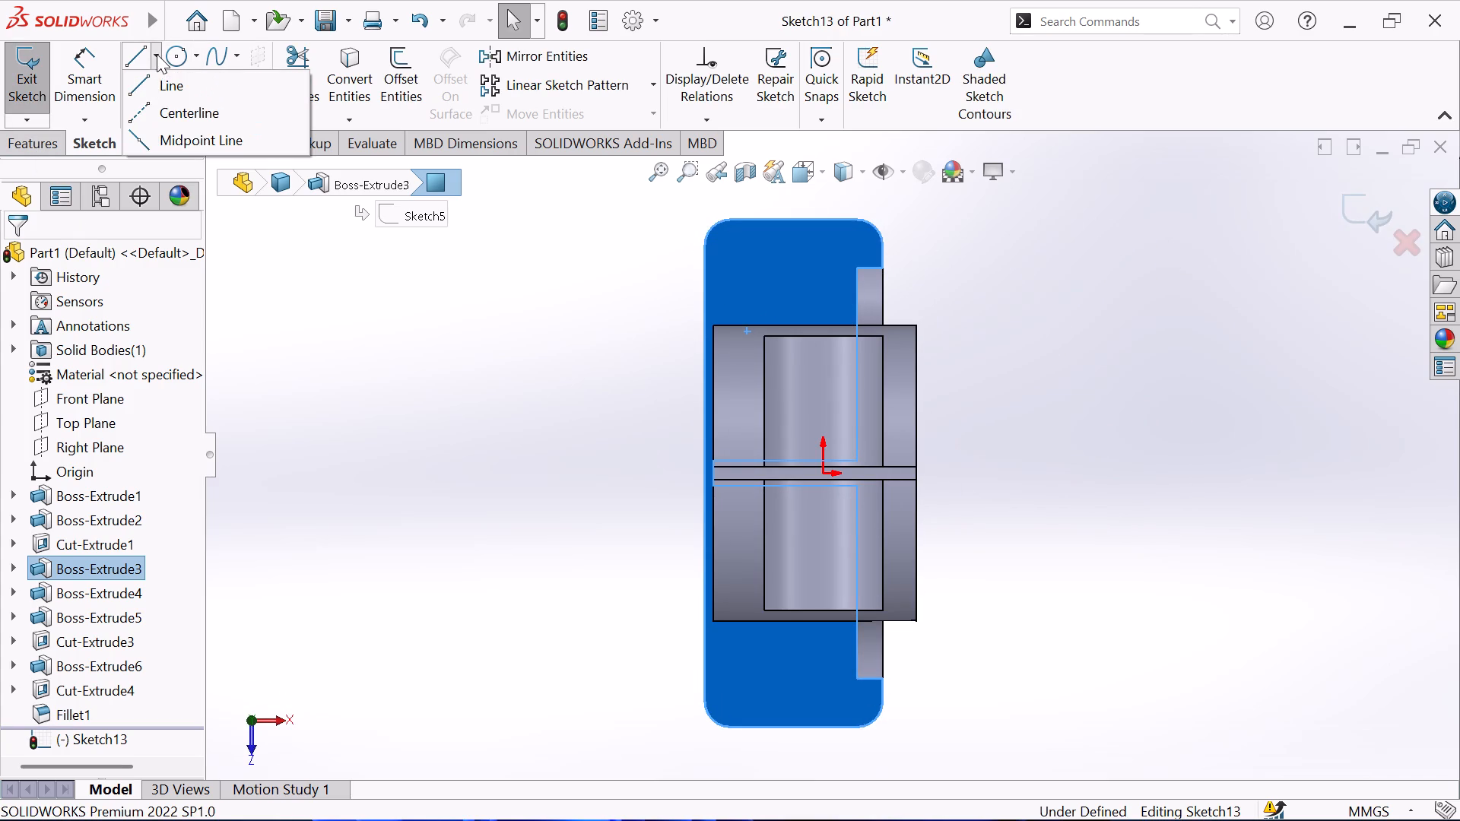
pyautogui.click(140, 104)
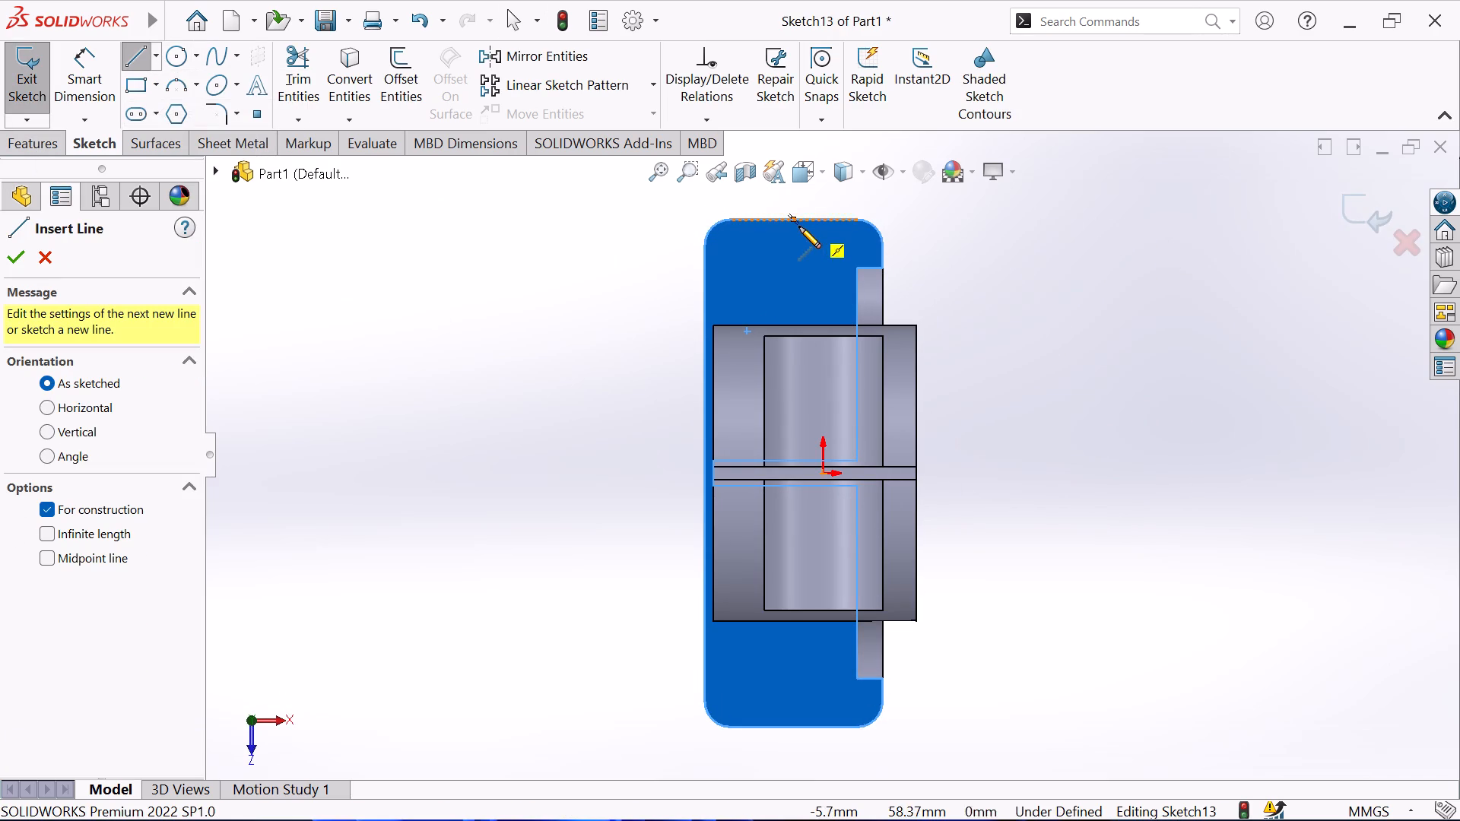
pyautogui.click(793, 218)
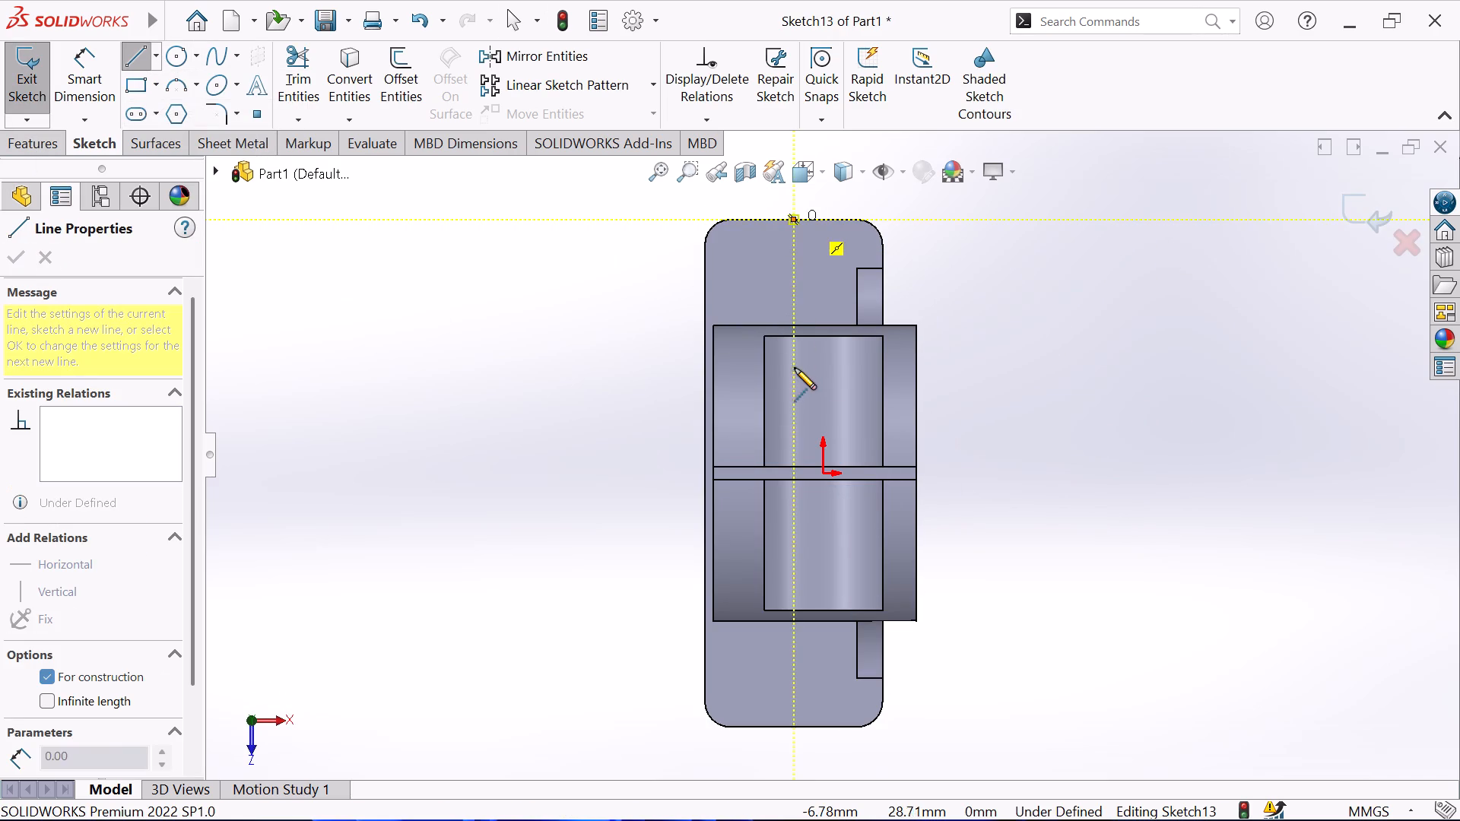
pyautogui.click(792, 728)
pyautogui.rightClick(550, 623)
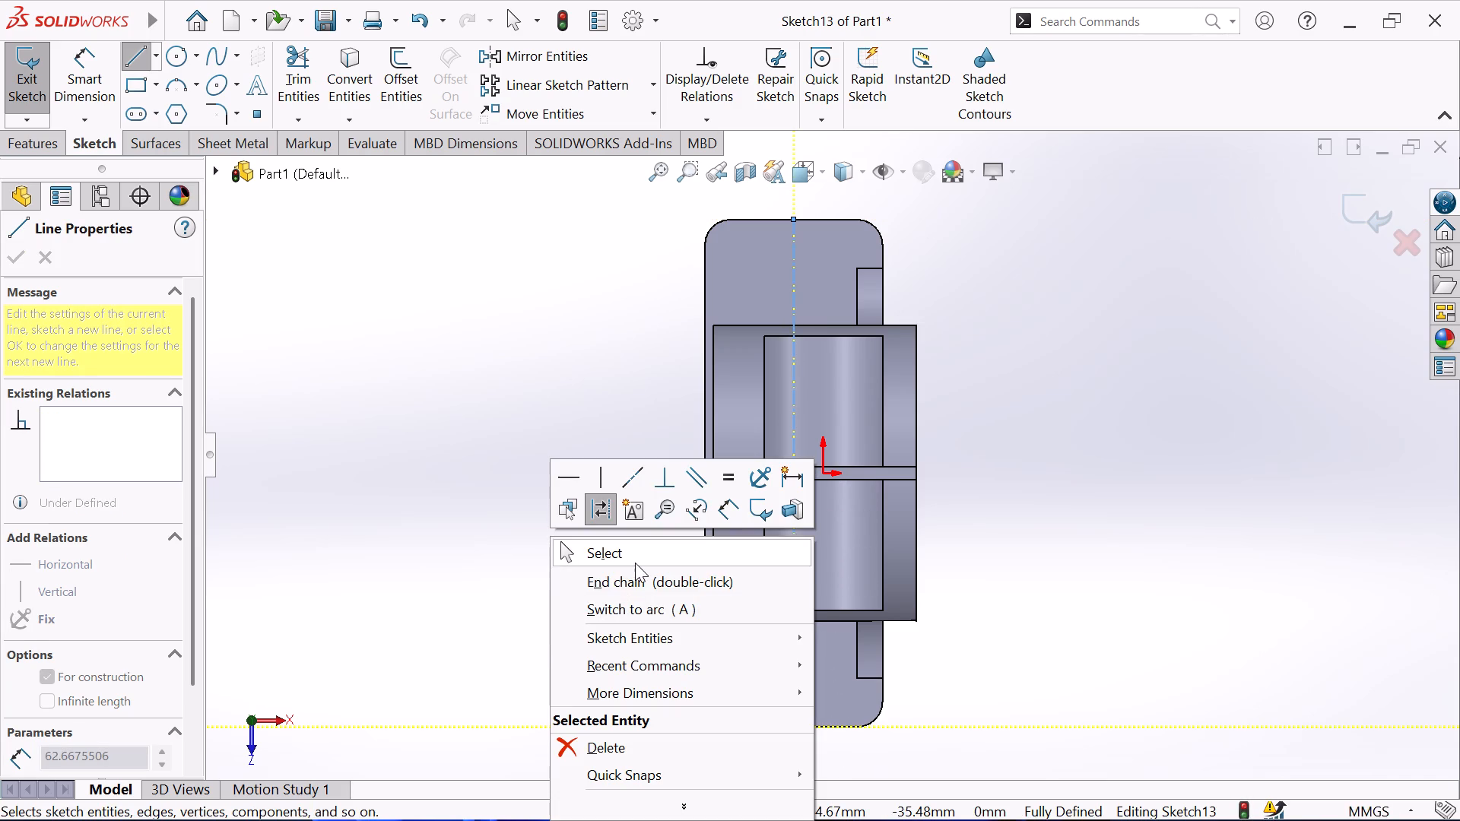
pyautogui.click(635, 559)
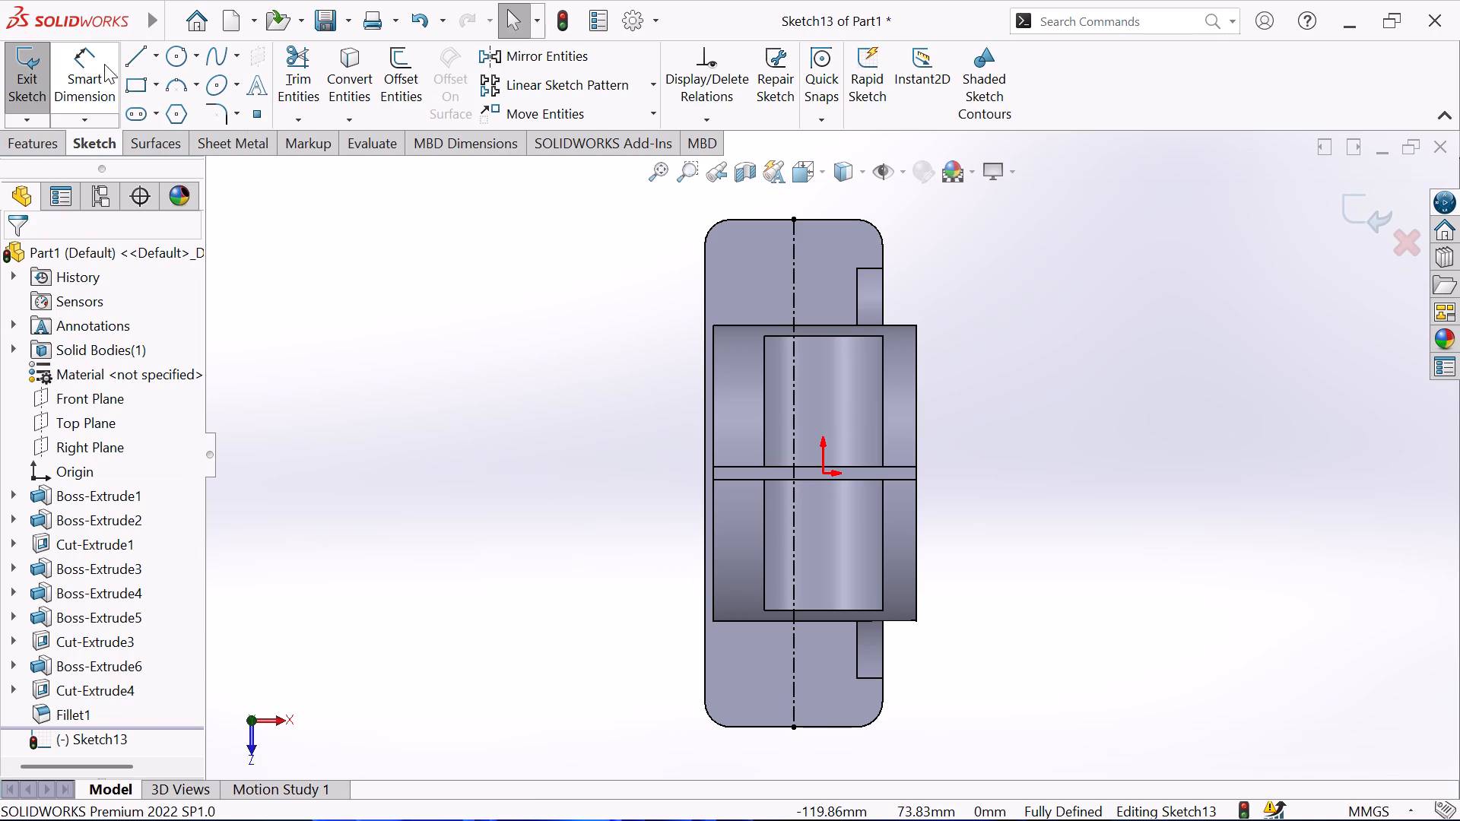
# Draw two circles centred on the centerline near the base's ends, the upper about 14 mm and the lower about 18 mm in diameter.
pyautogui.click(173, 55)
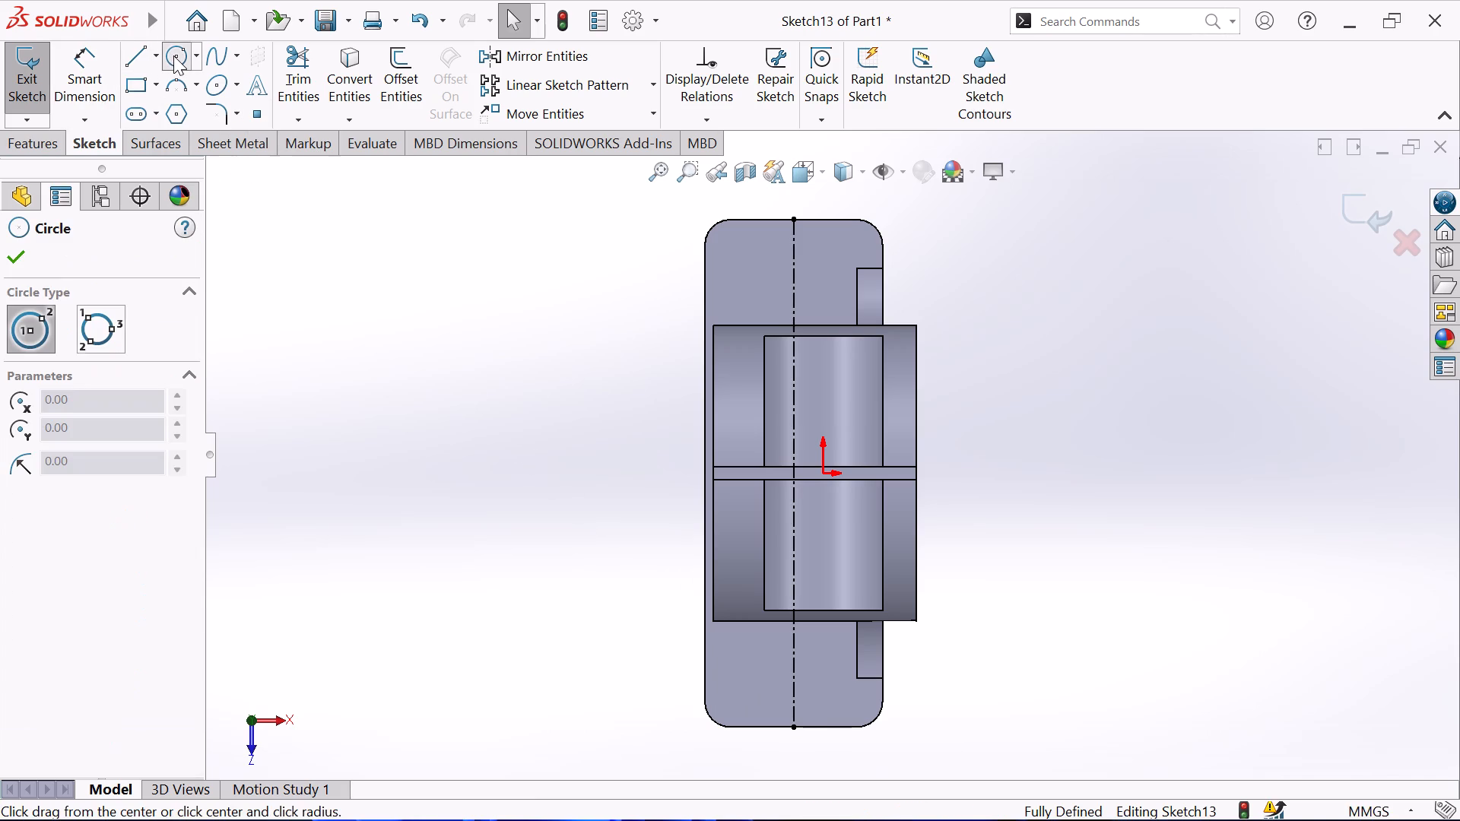
pyautogui.click(794, 275)
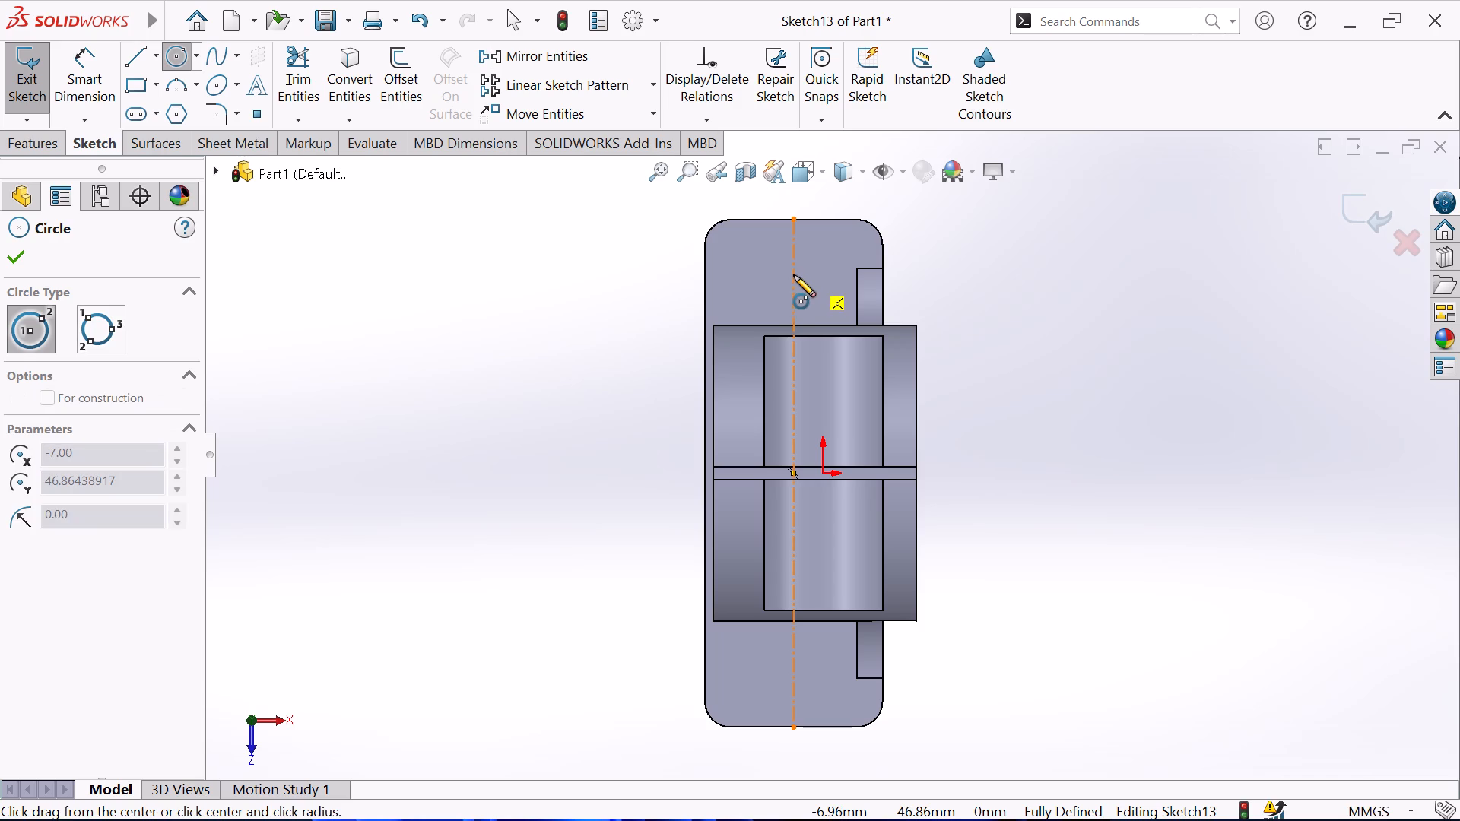
pyautogui.click(798, 246)
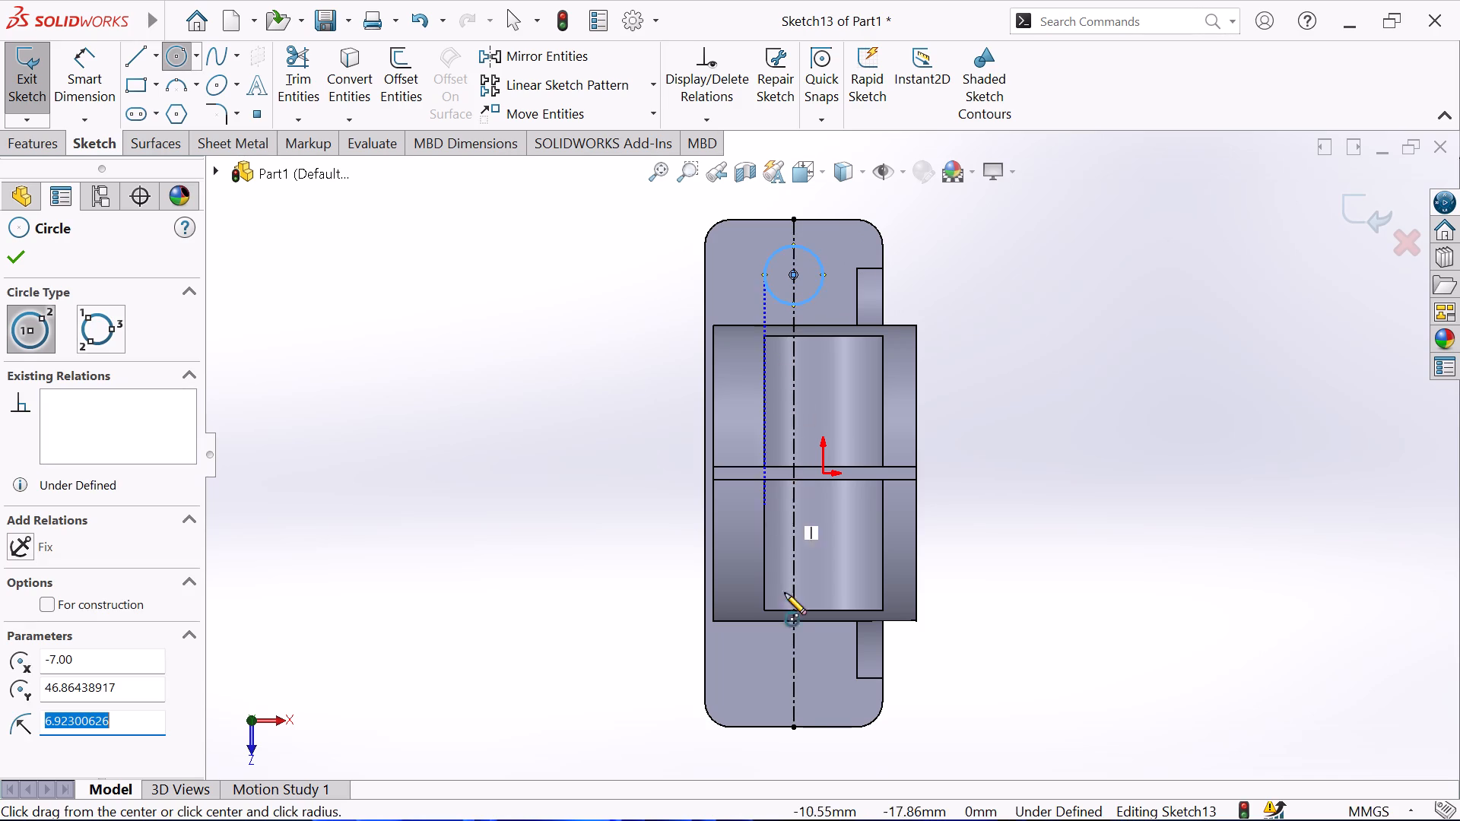
pyautogui.click(792, 676)
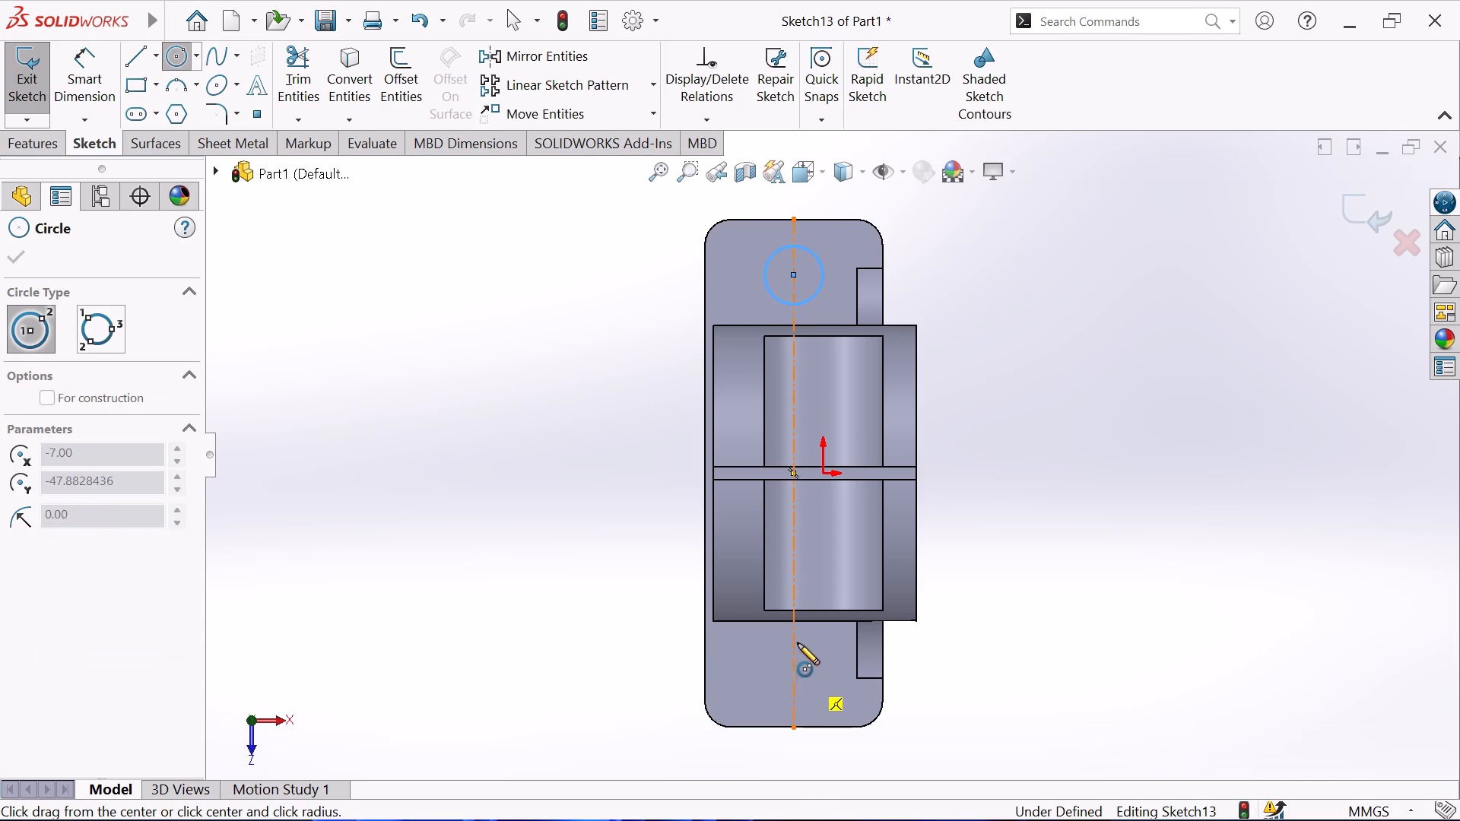
pyautogui.click(796, 638)
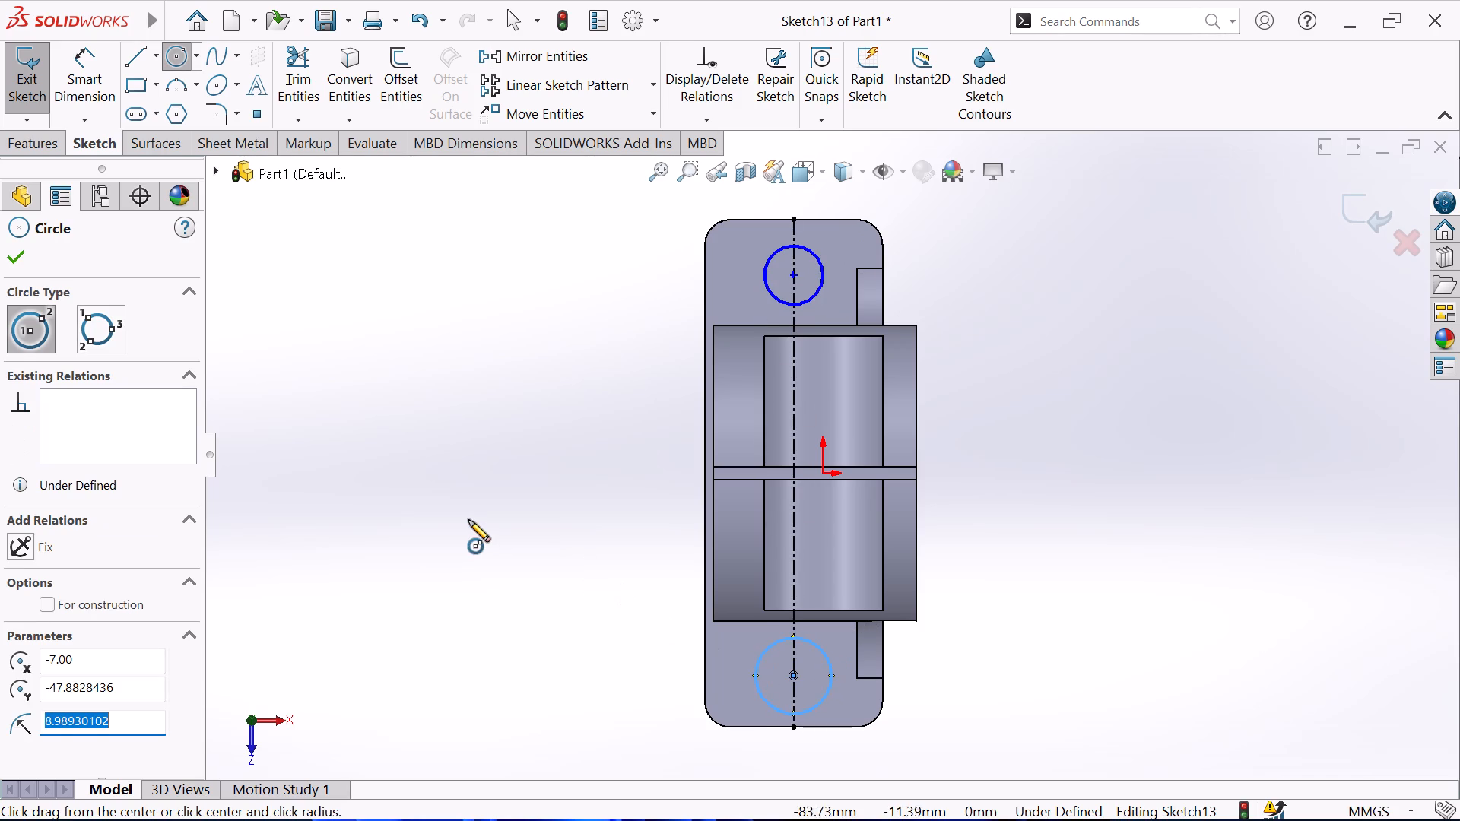
pyautogui.rightClick(464, 520)
pyautogui.click(510, 537)
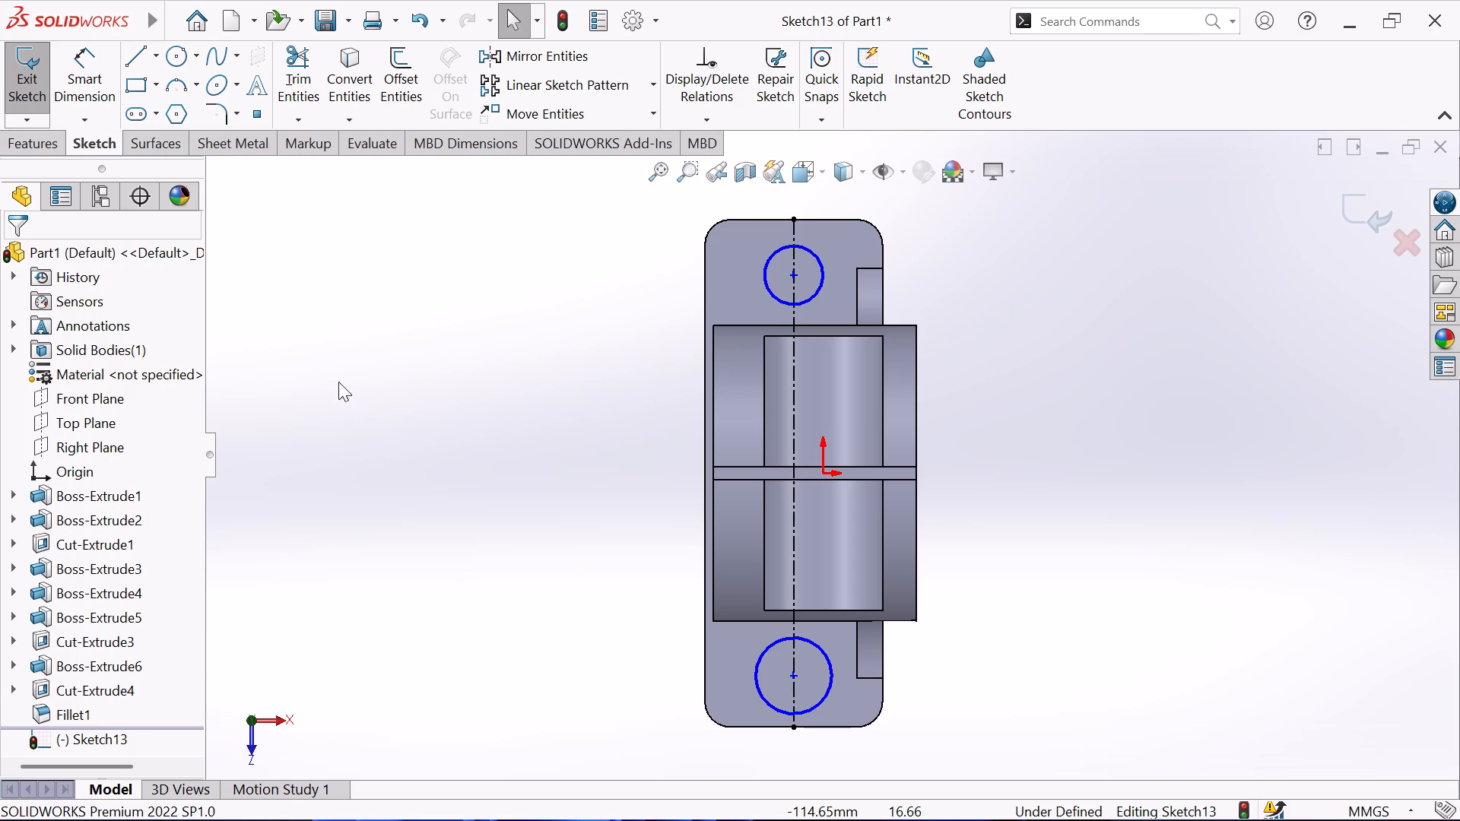
# Dimension the upper, smaller circle to a 15 mm diameter.
pyautogui.click(81, 52)
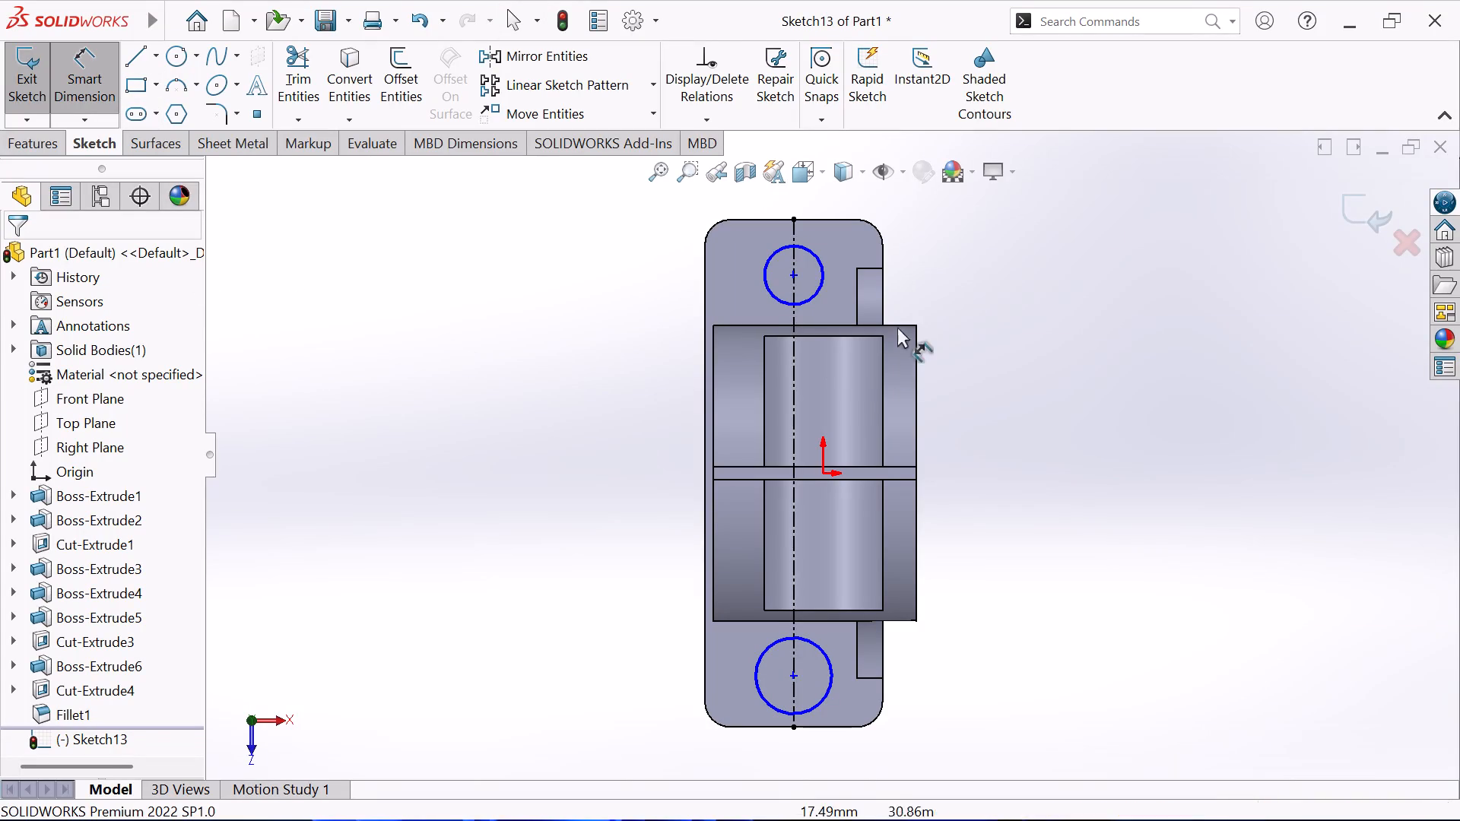
pyautogui.click(820, 257)
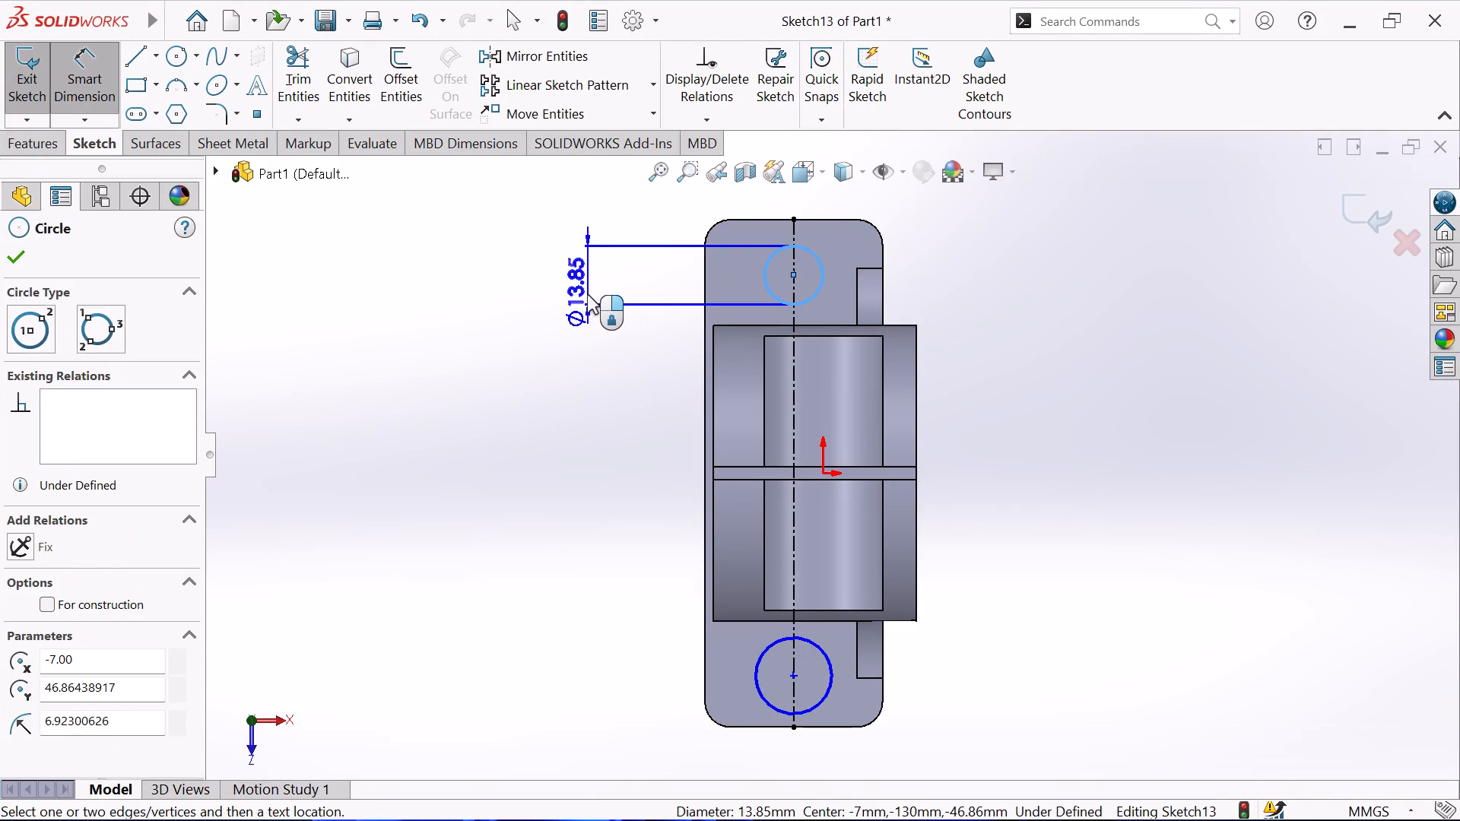
pyautogui.click(587, 294)
pyautogui.press('1')
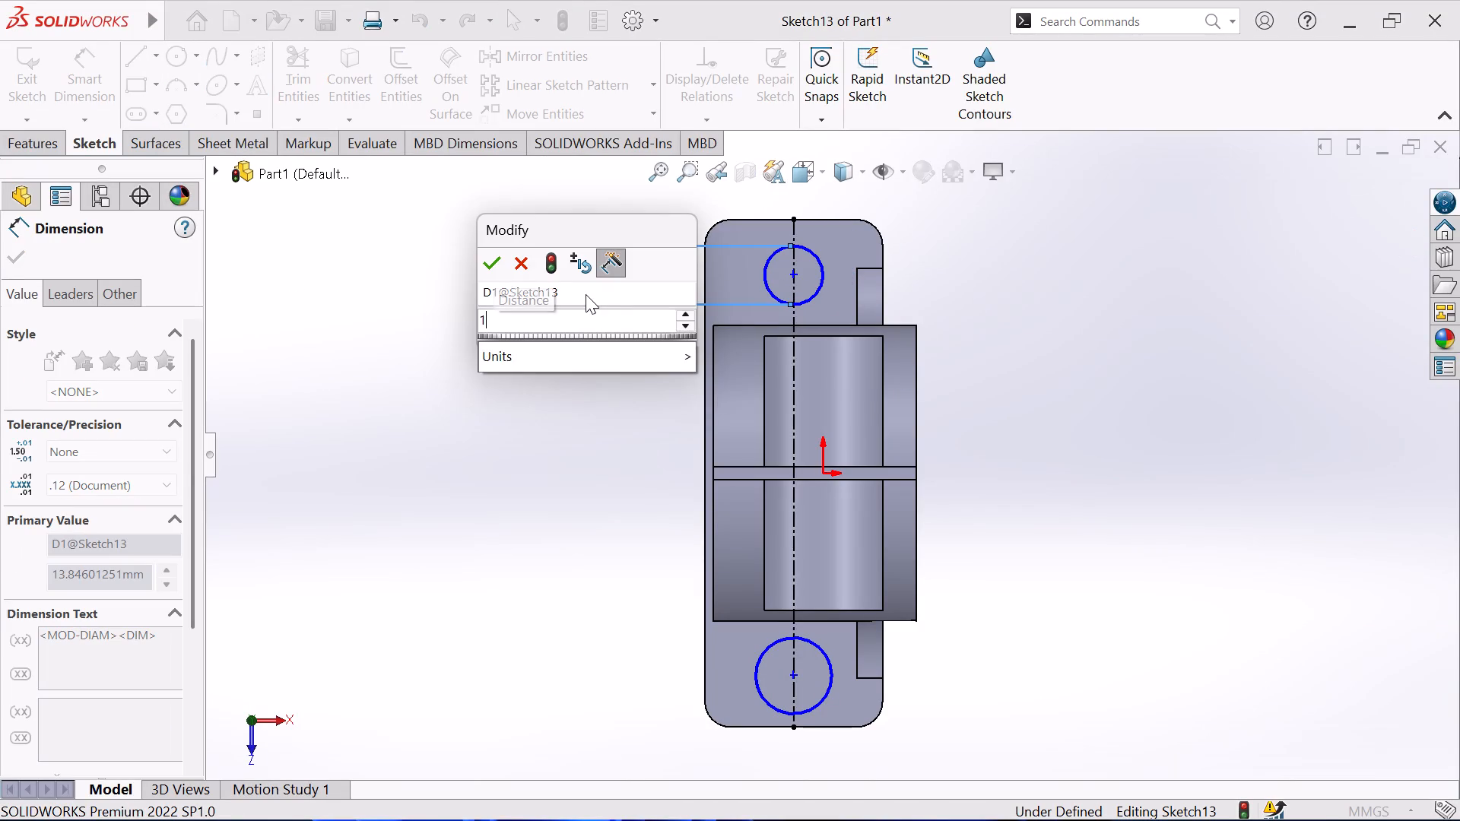
pyautogui.press('5')
pyautogui.press('Return')
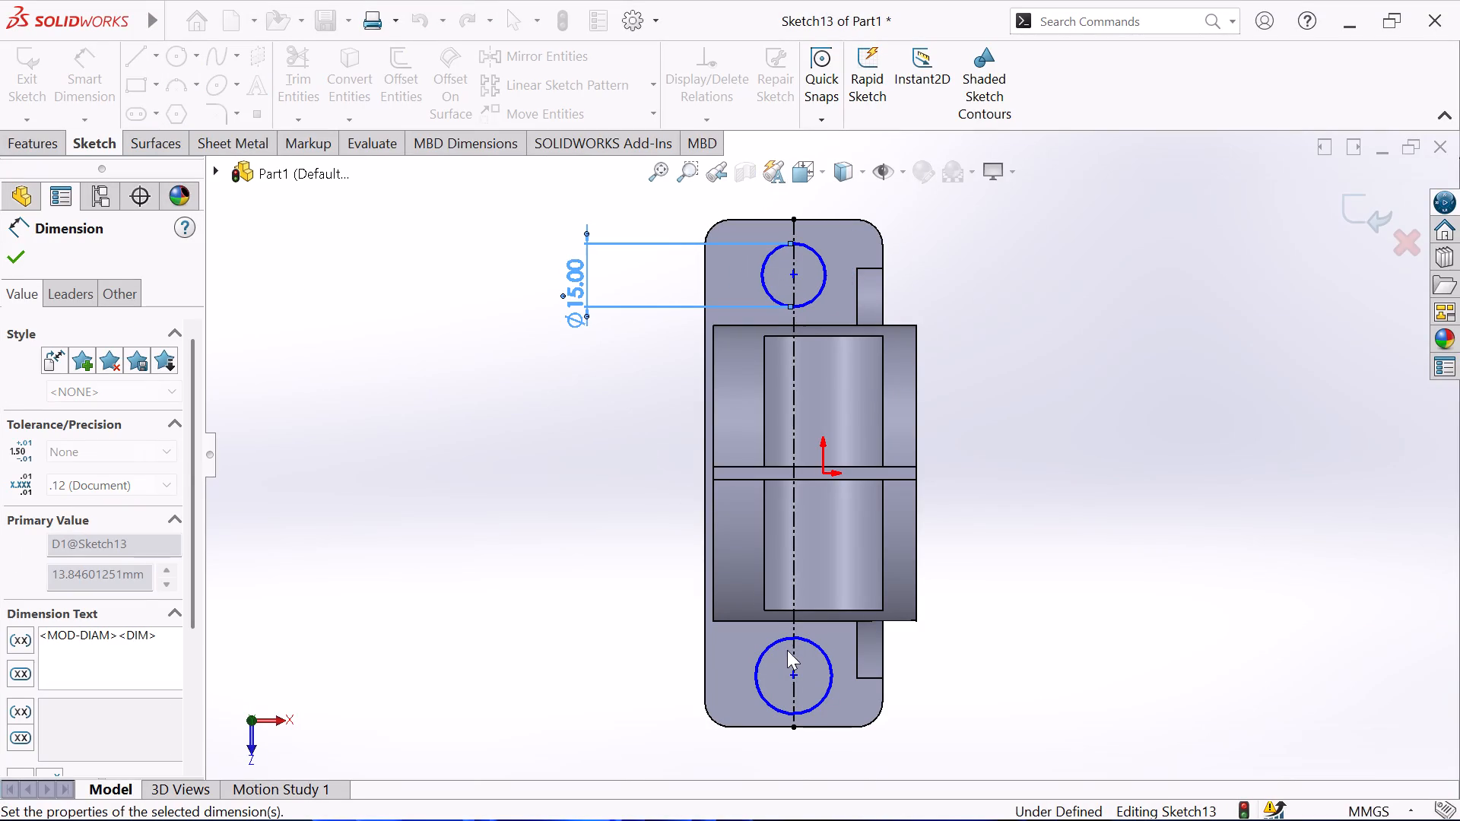
# Dimension the lower circle on the base to a 15 mm diameter.
pyautogui.click(757, 669)
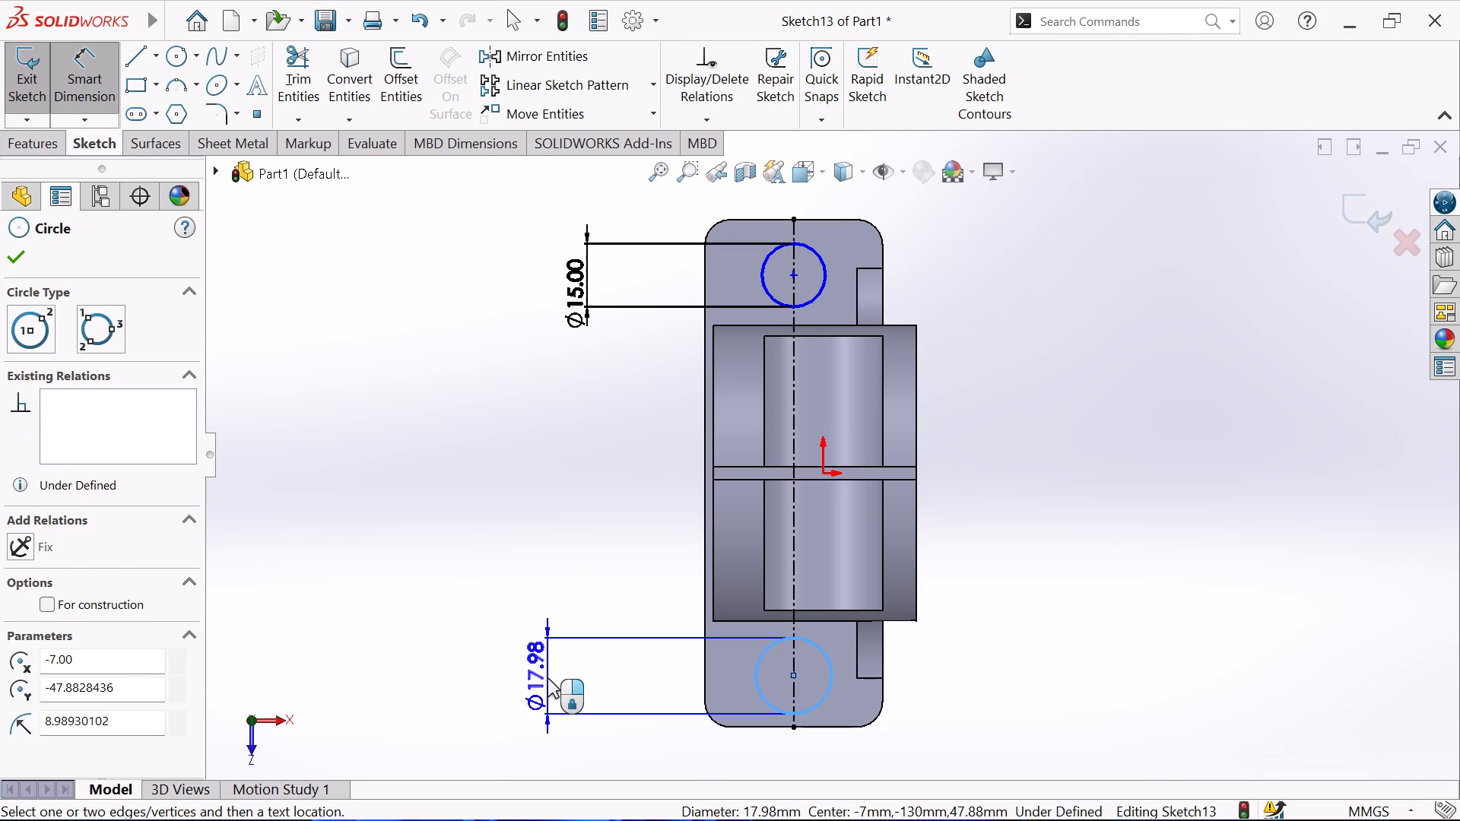
pyautogui.click(547, 678)
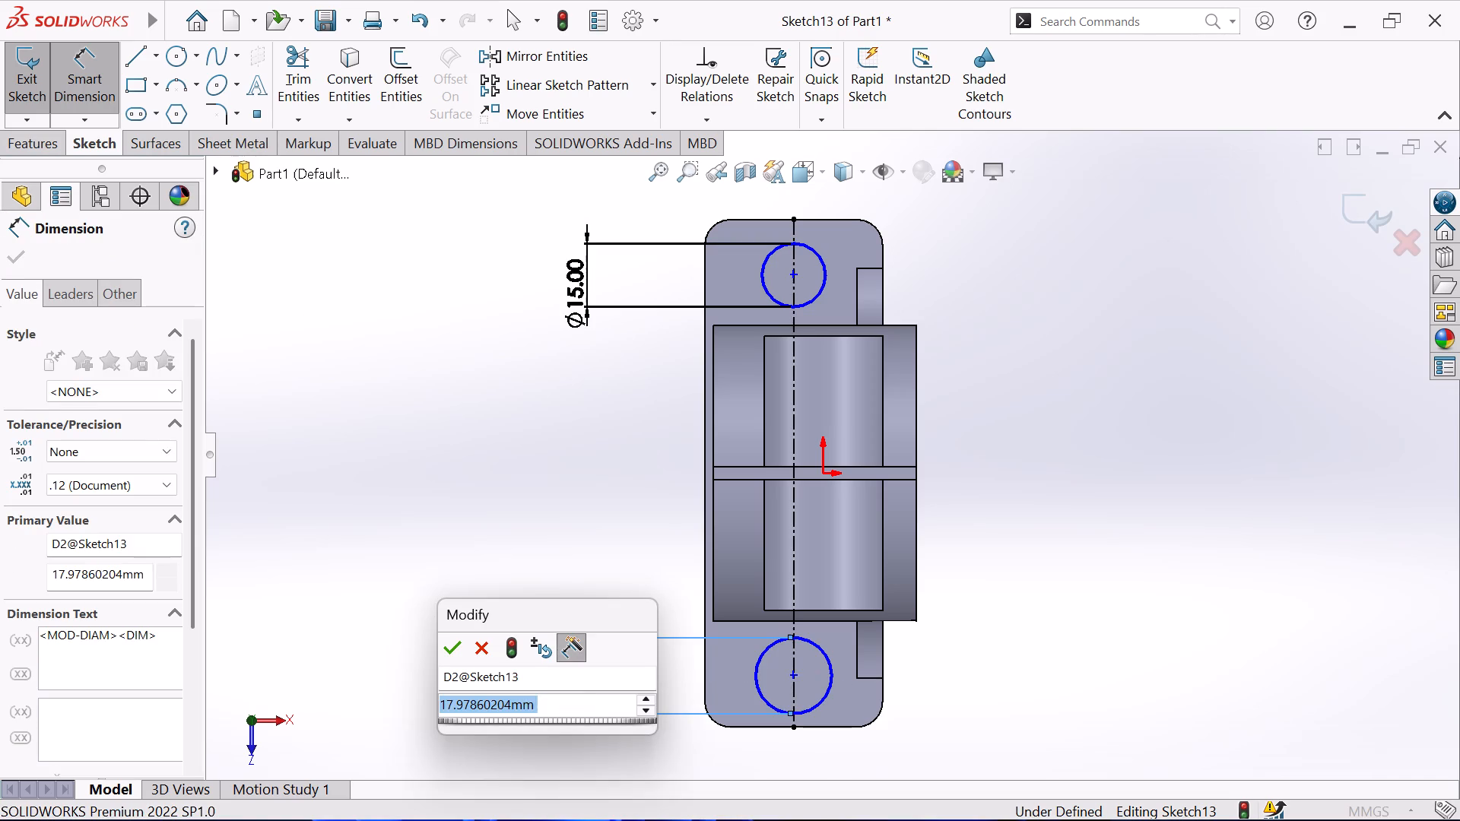
pyautogui.press('1')
pyautogui.press('5')
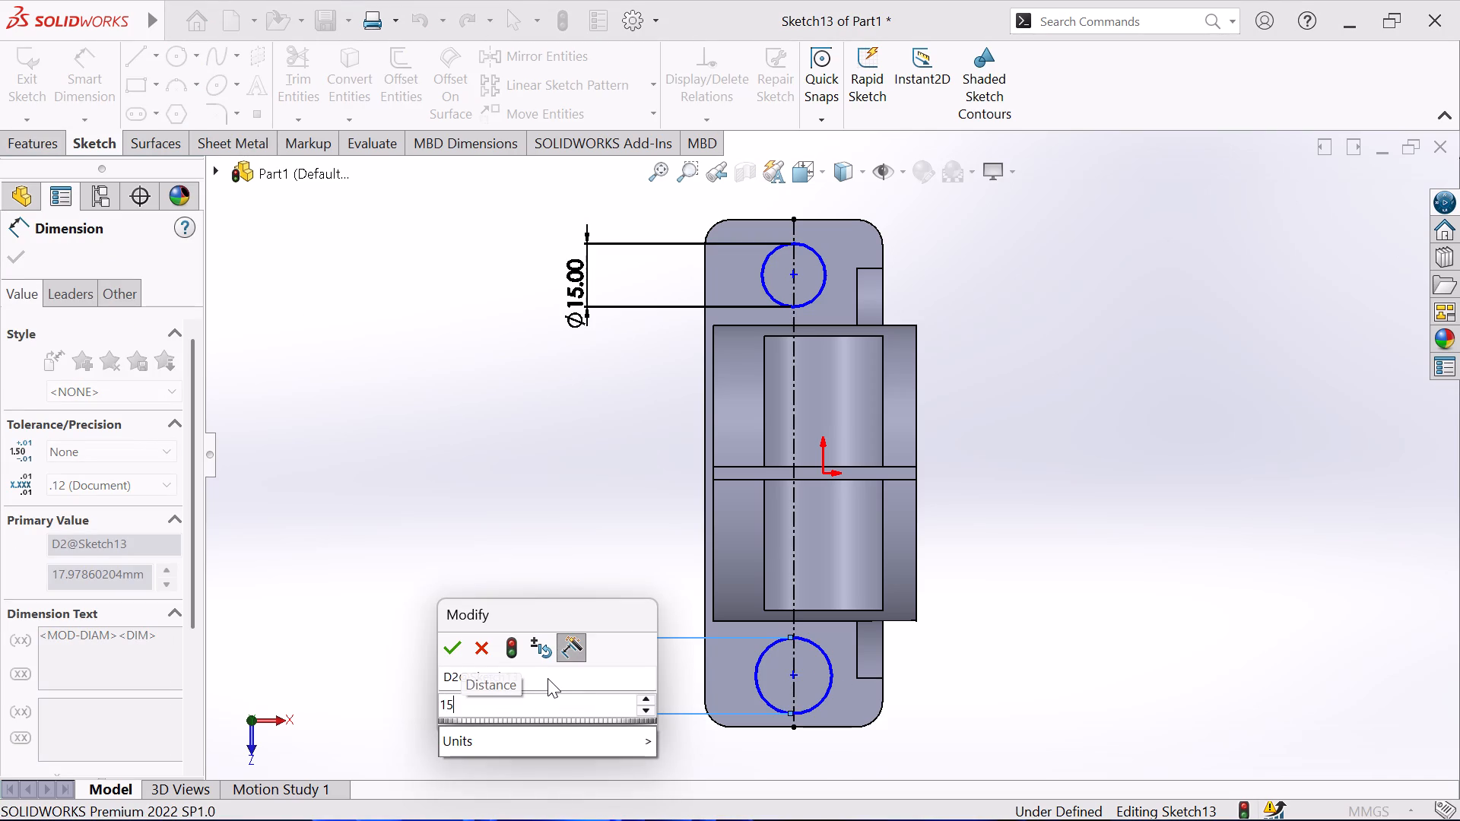
pyautogui.press('Return')
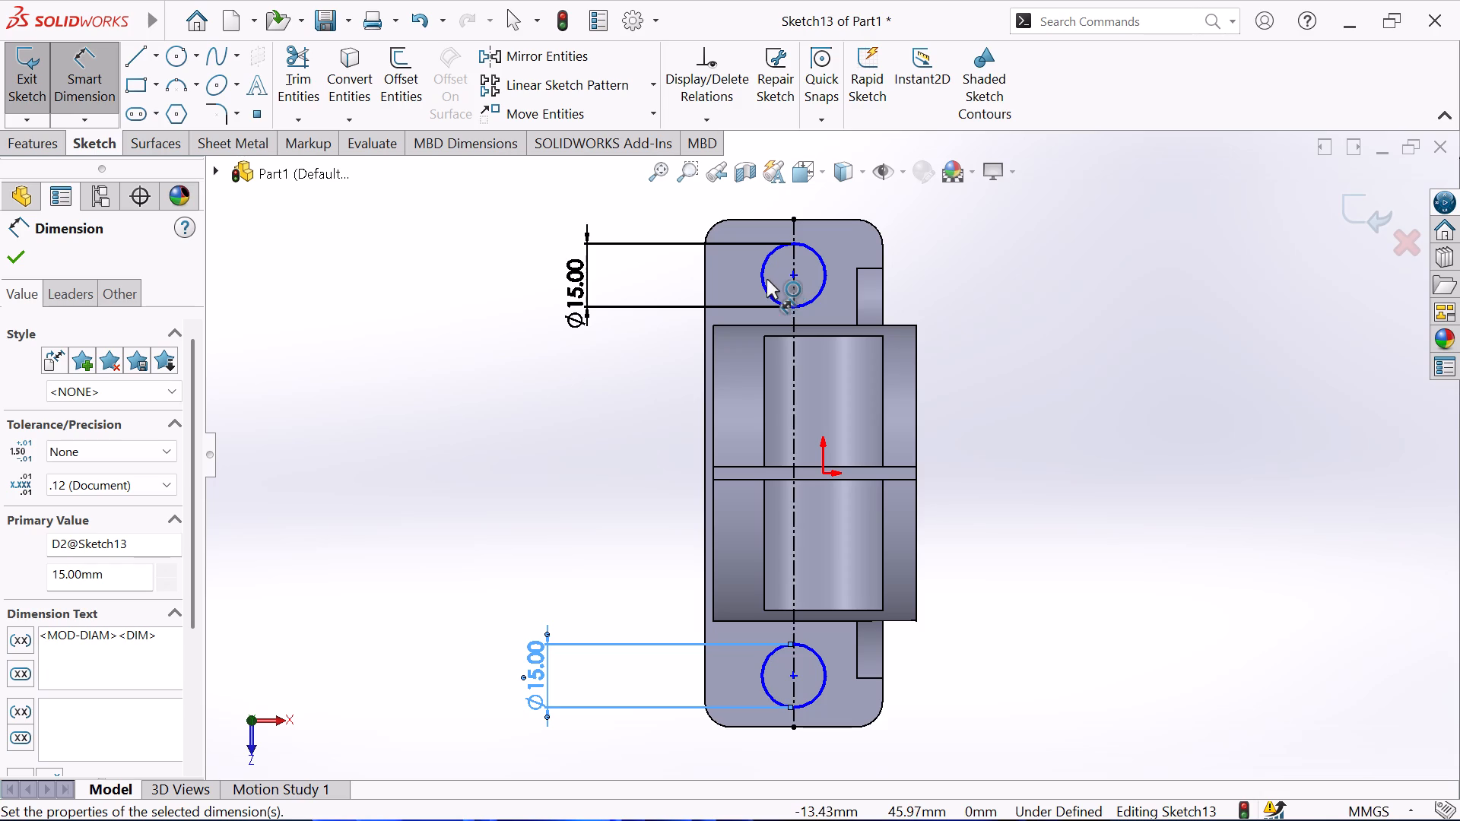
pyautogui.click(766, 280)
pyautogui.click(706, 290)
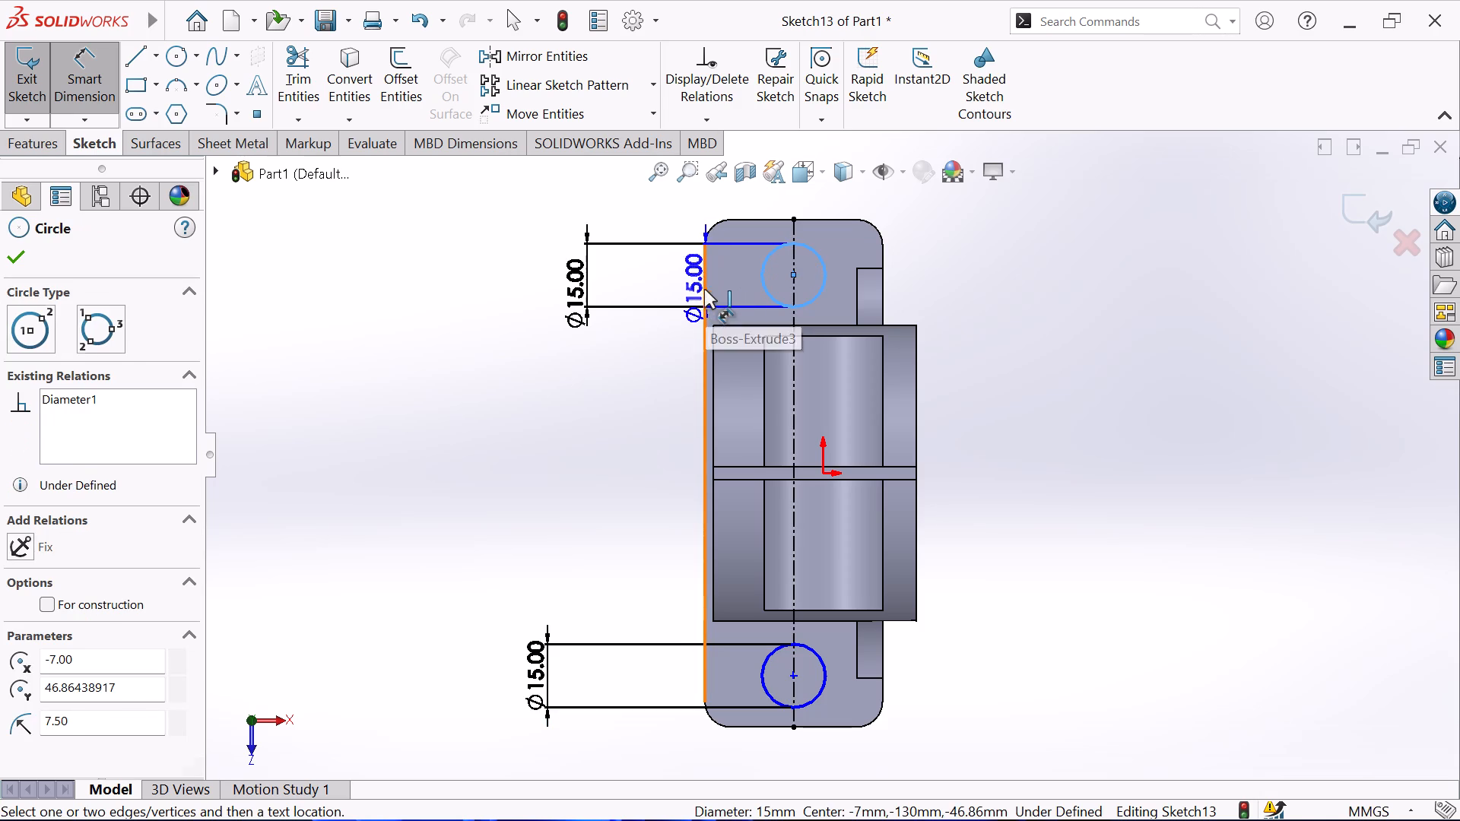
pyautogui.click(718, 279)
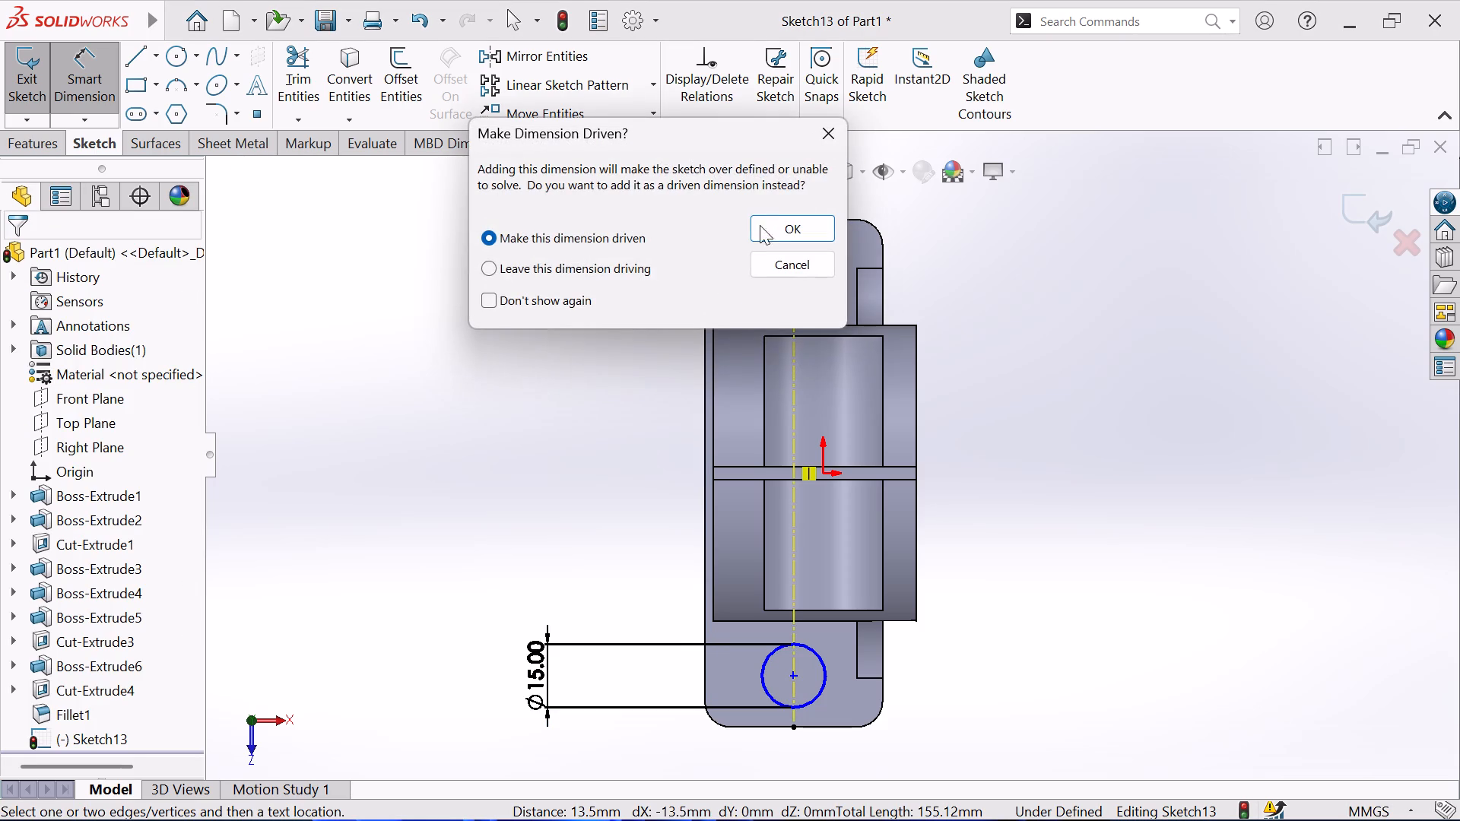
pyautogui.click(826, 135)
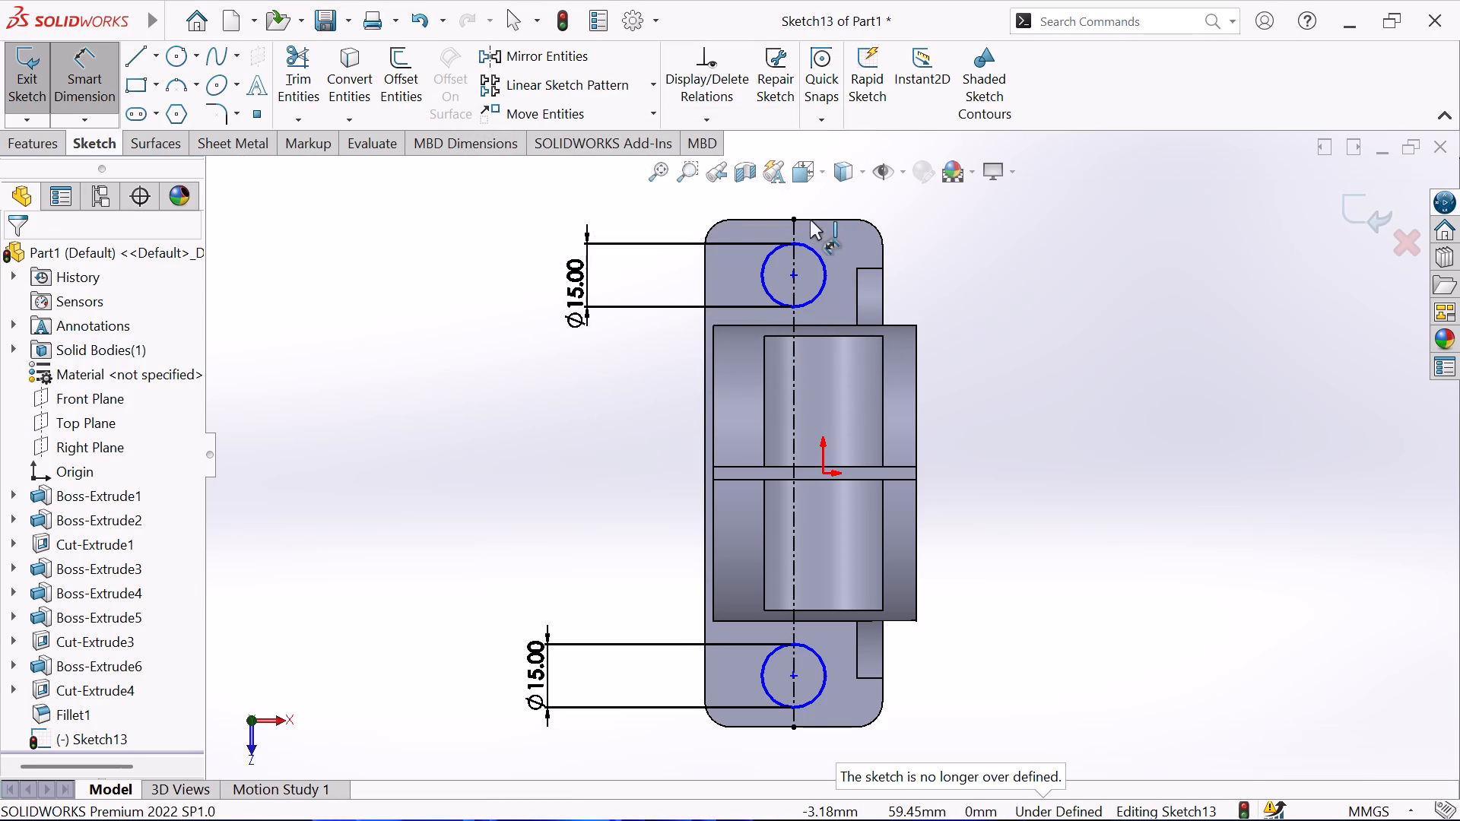
# Dimension the upper circle's centre 10 mm from the base's adjacent short edge.
pyautogui.click(810, 219)
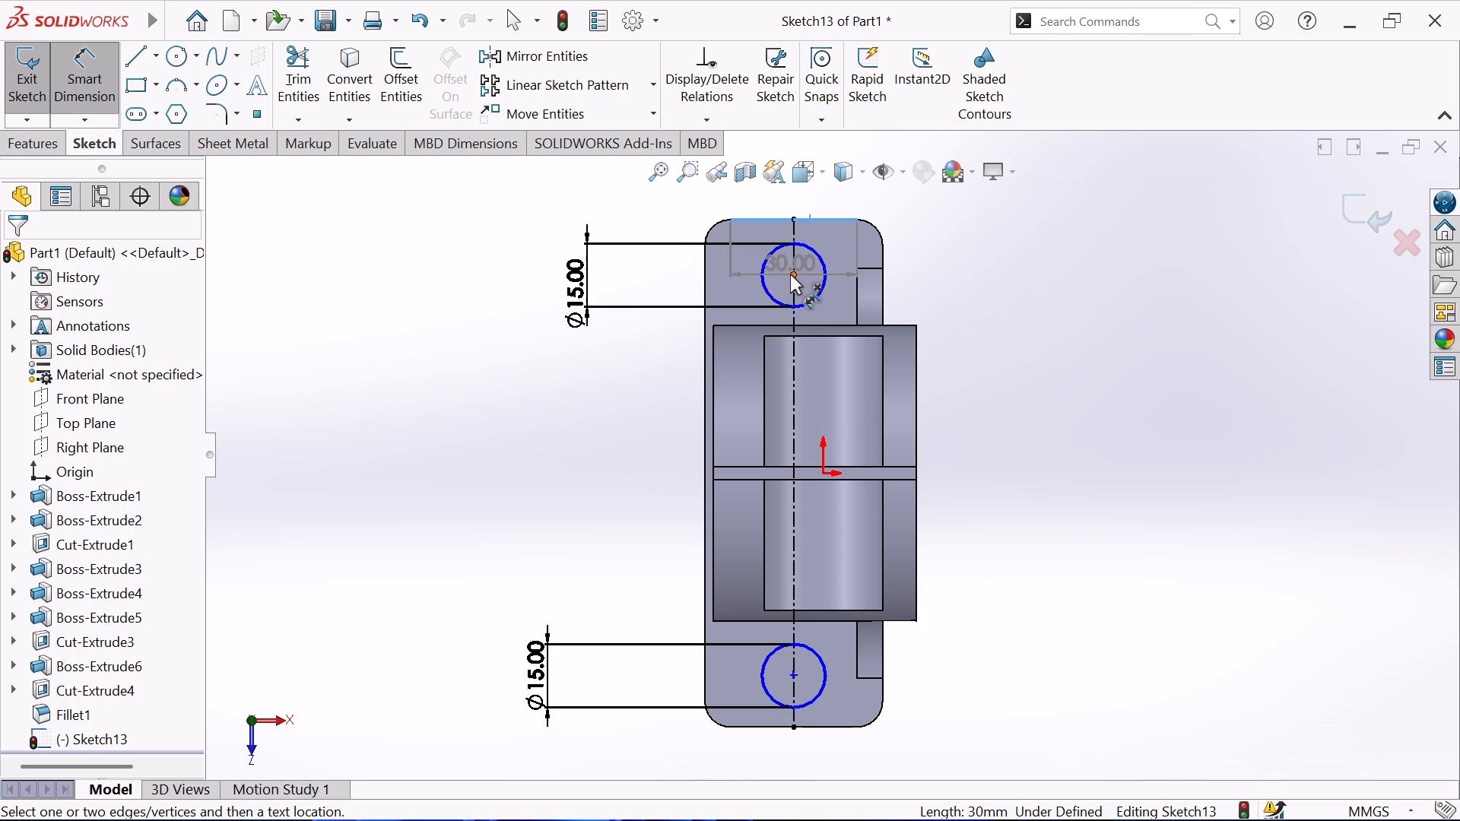
pyautogui.click(792, 274)
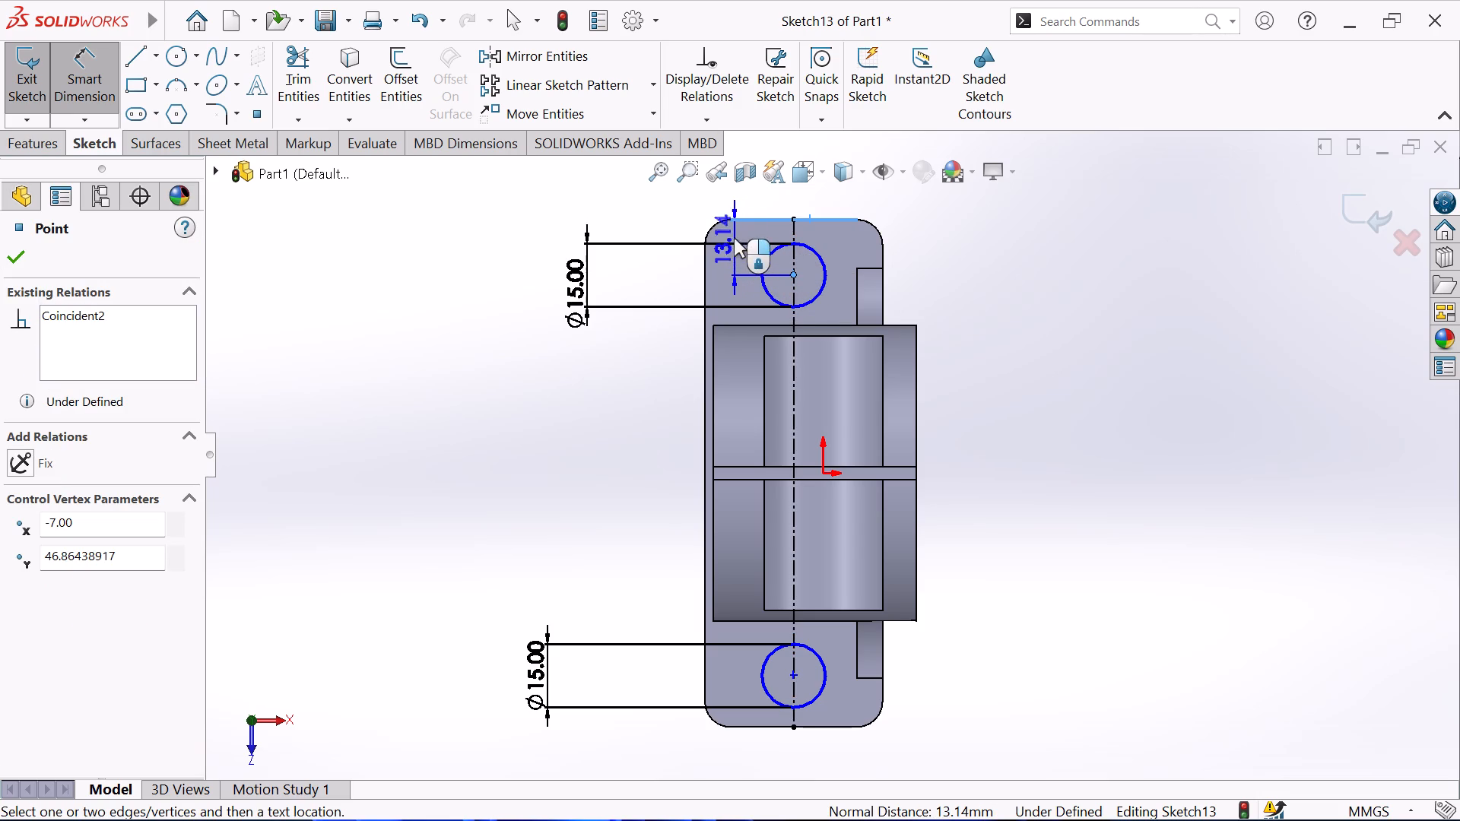
pyautogui.press('Escape')
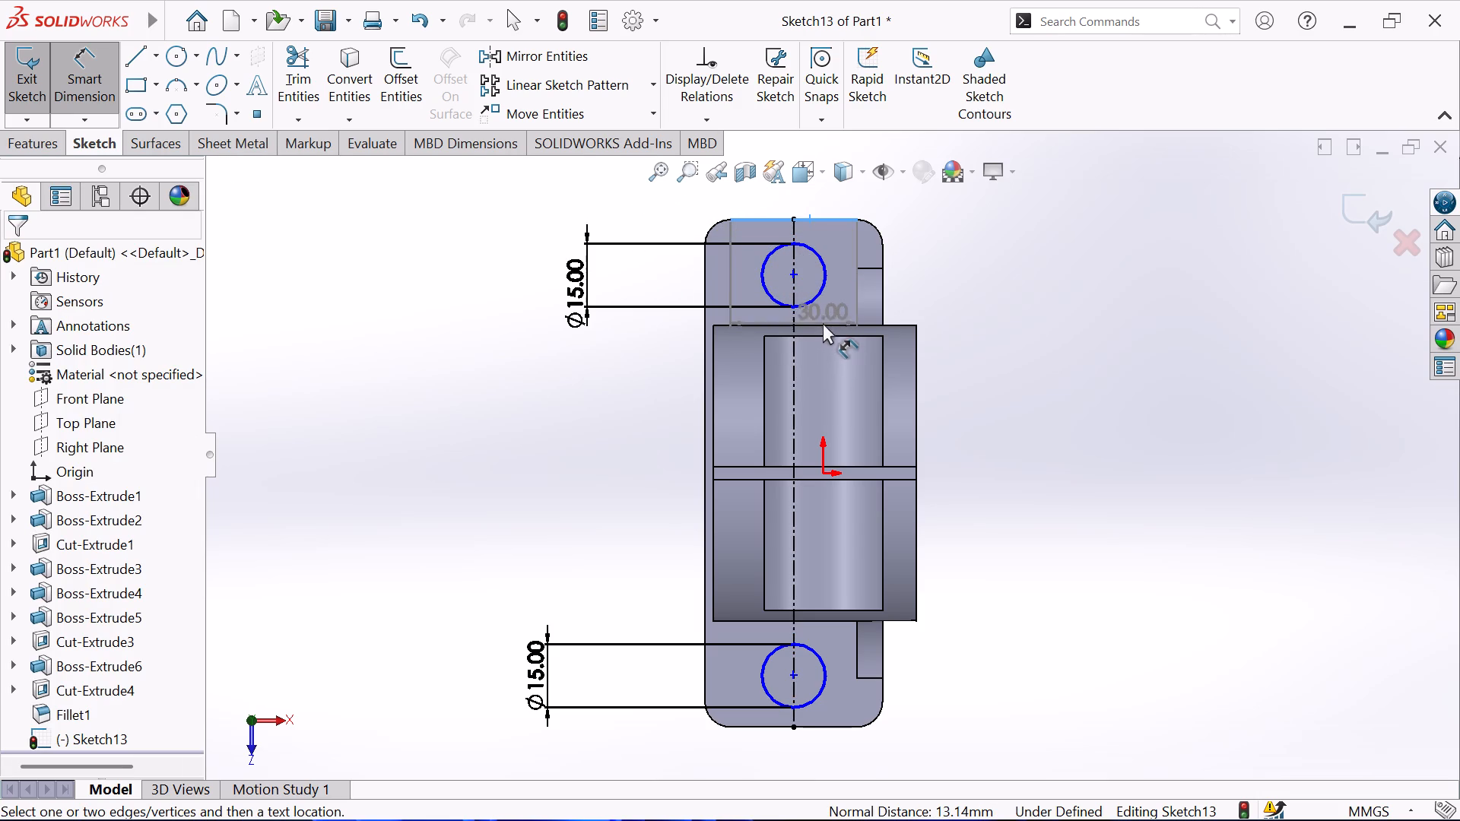
pyautogui.moveTo(654, 334); pyautogui.dragTo(654, 334, button='middle')
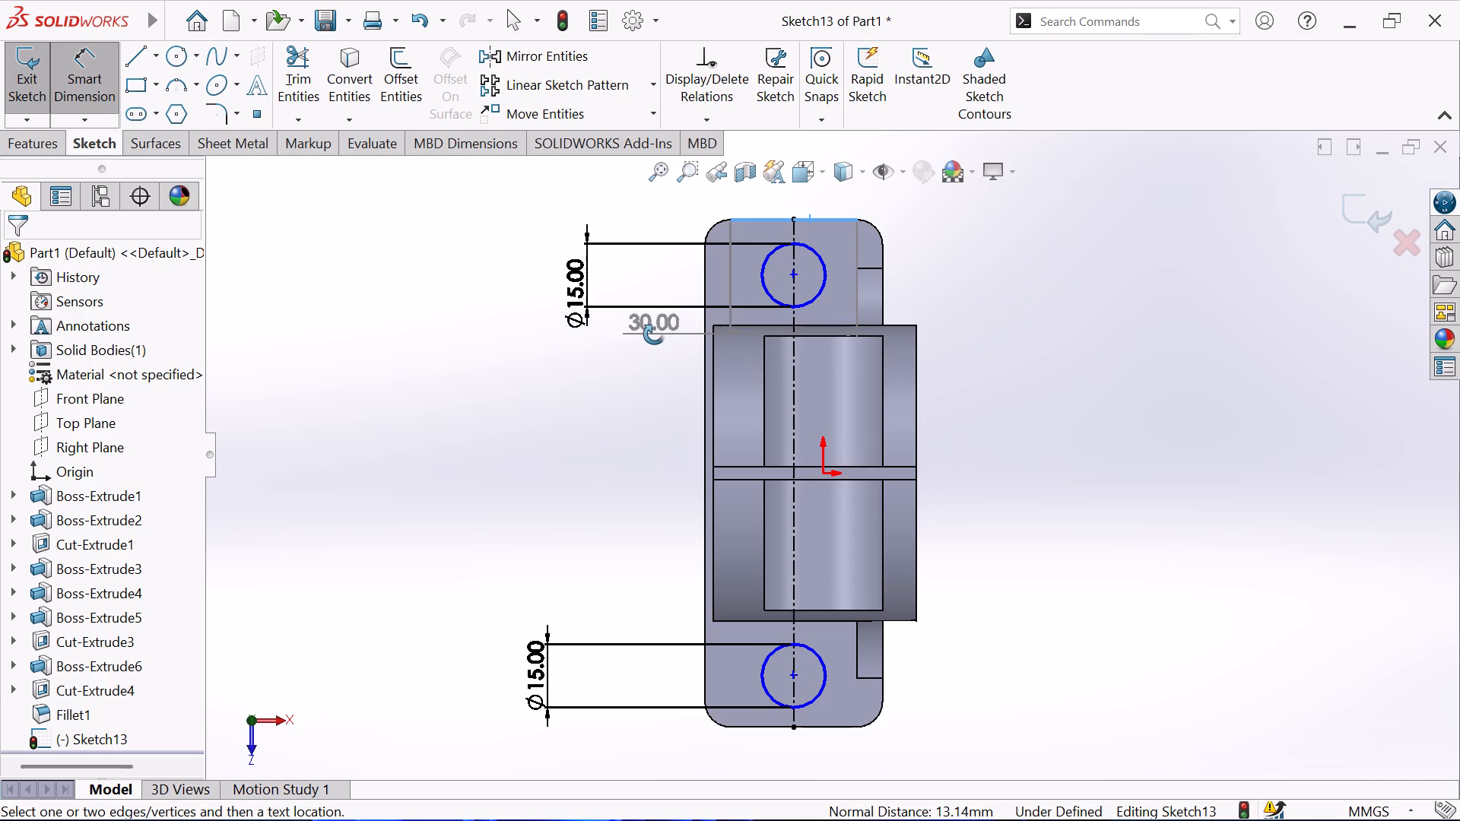
pyautogui.moveTo(654, 334); pyautogui.dragTo(670, 361, button='middle')
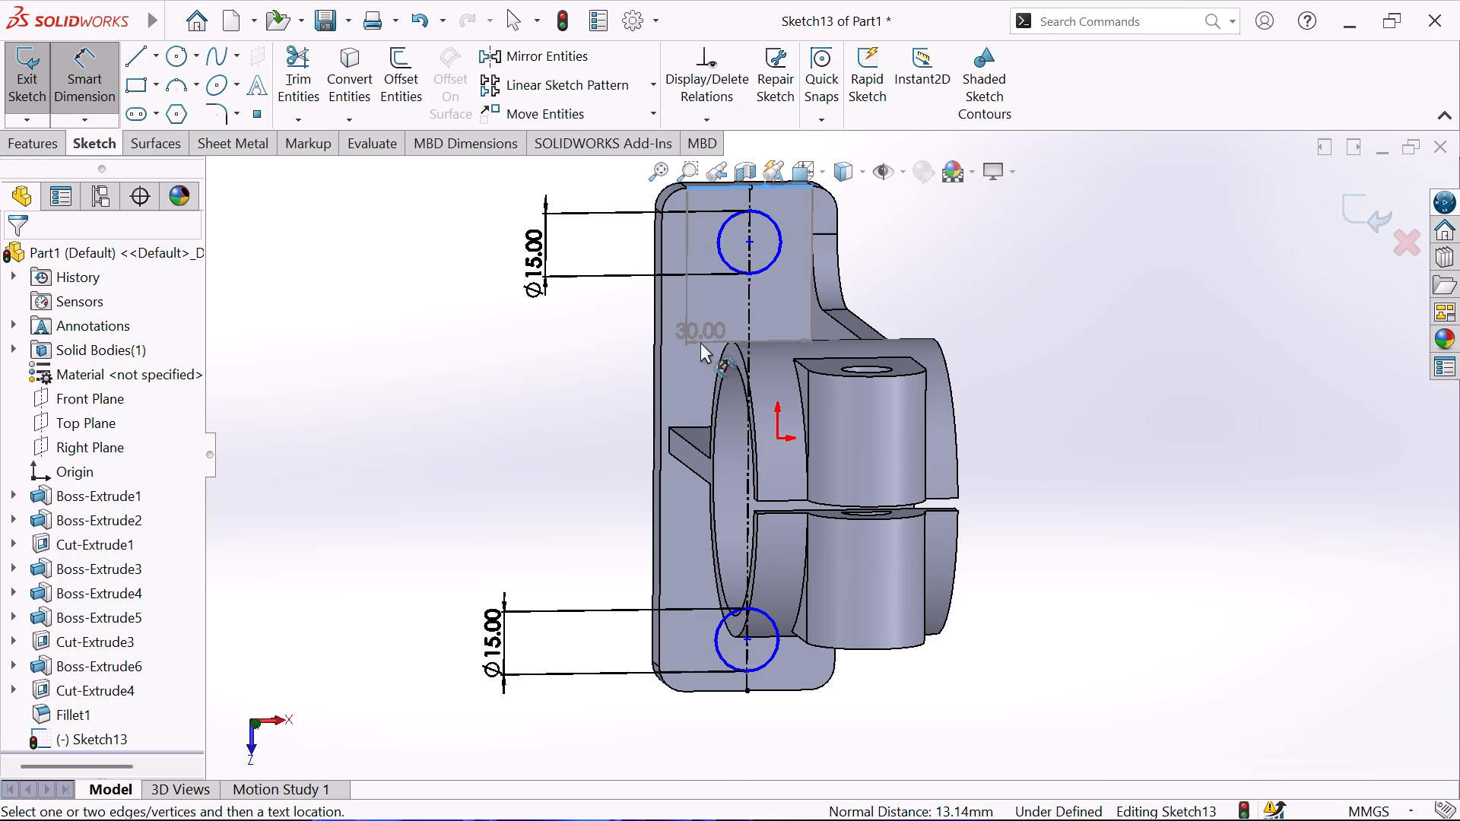
pyautogui.click(749, 244)
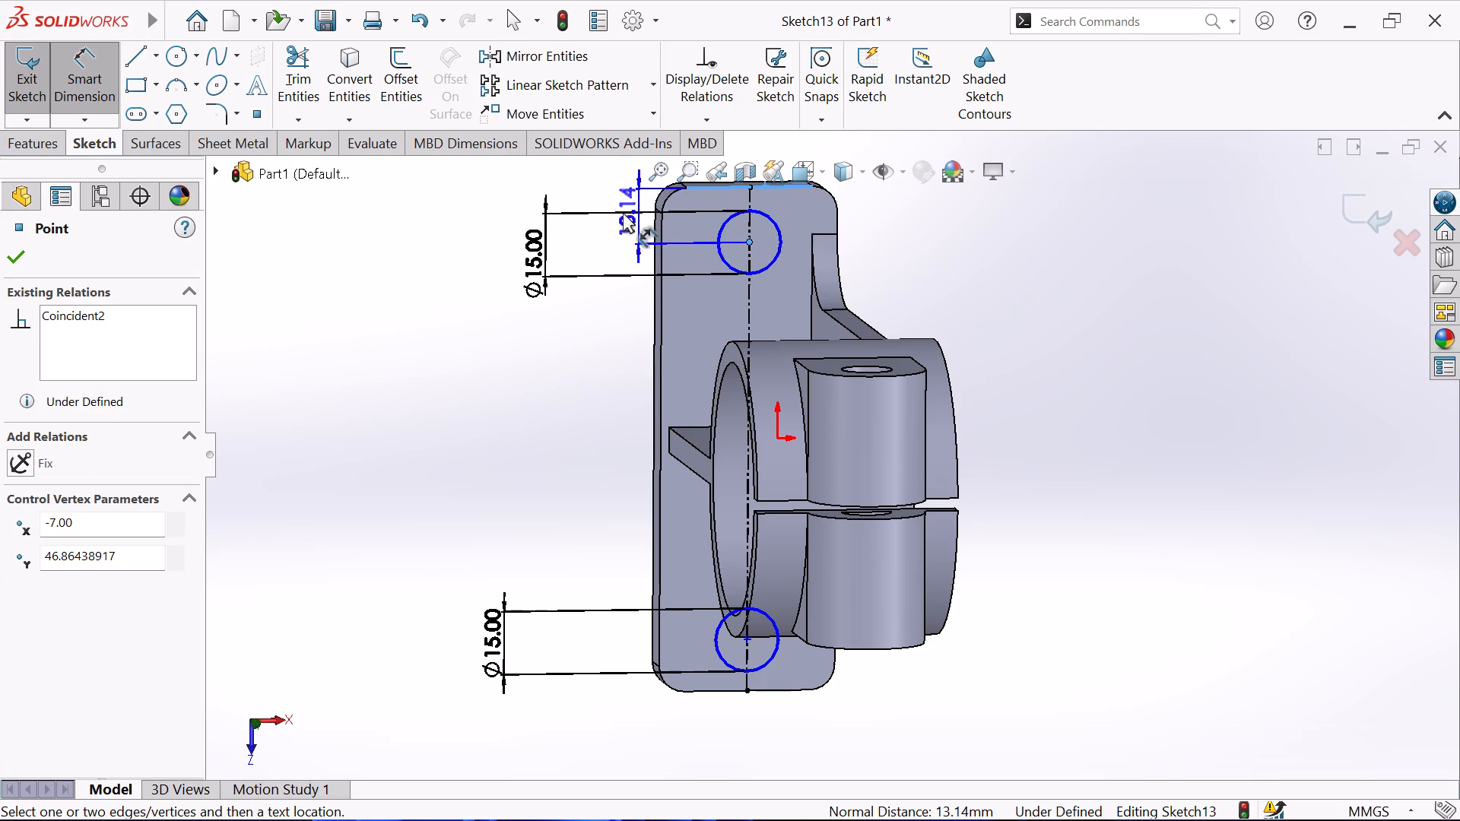
pyautogui.click(605, 221)
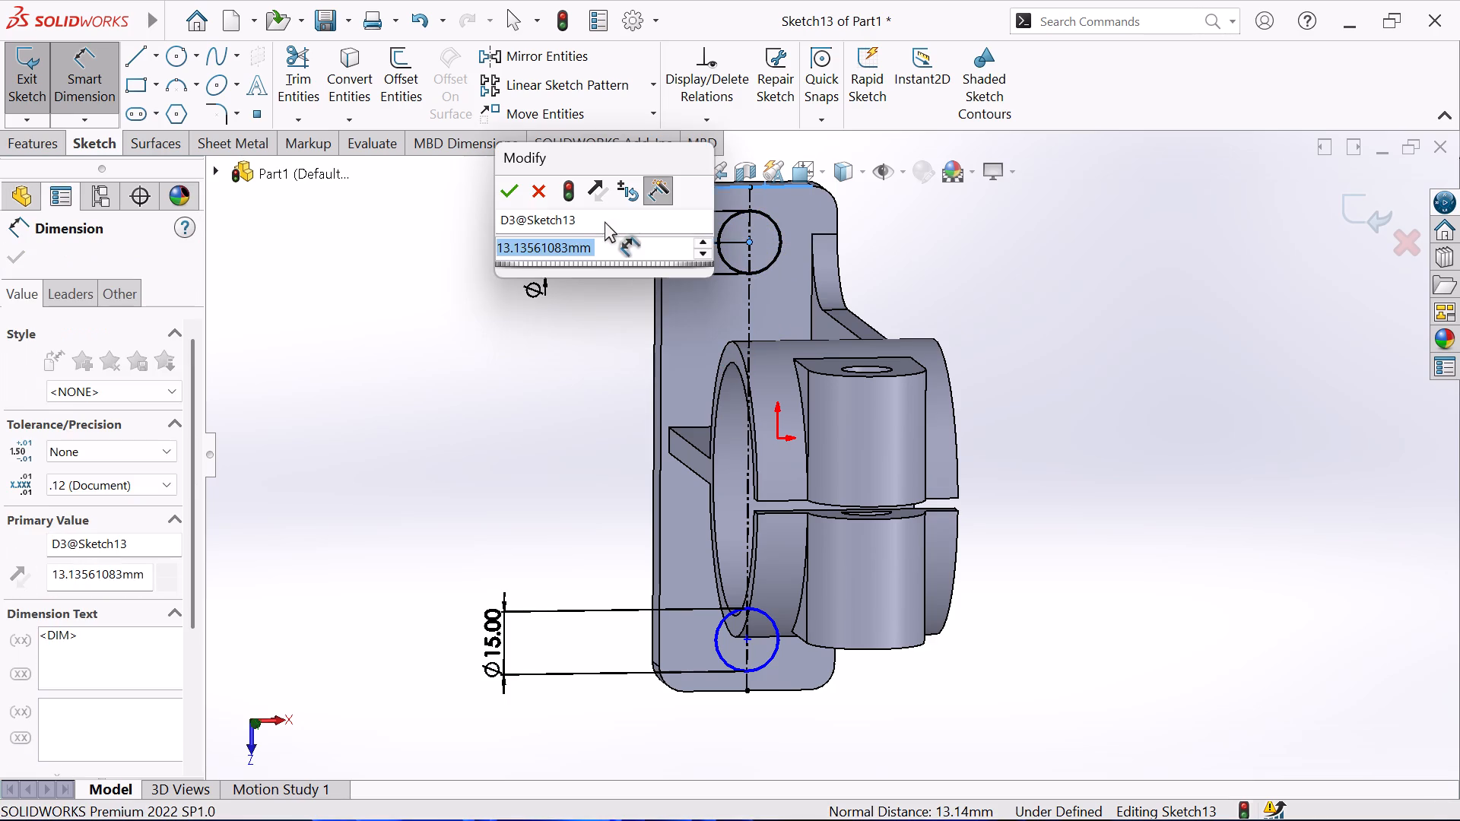
pyautogui.press('1')
pyautogui.press('0')
pyautogui.press('Return')
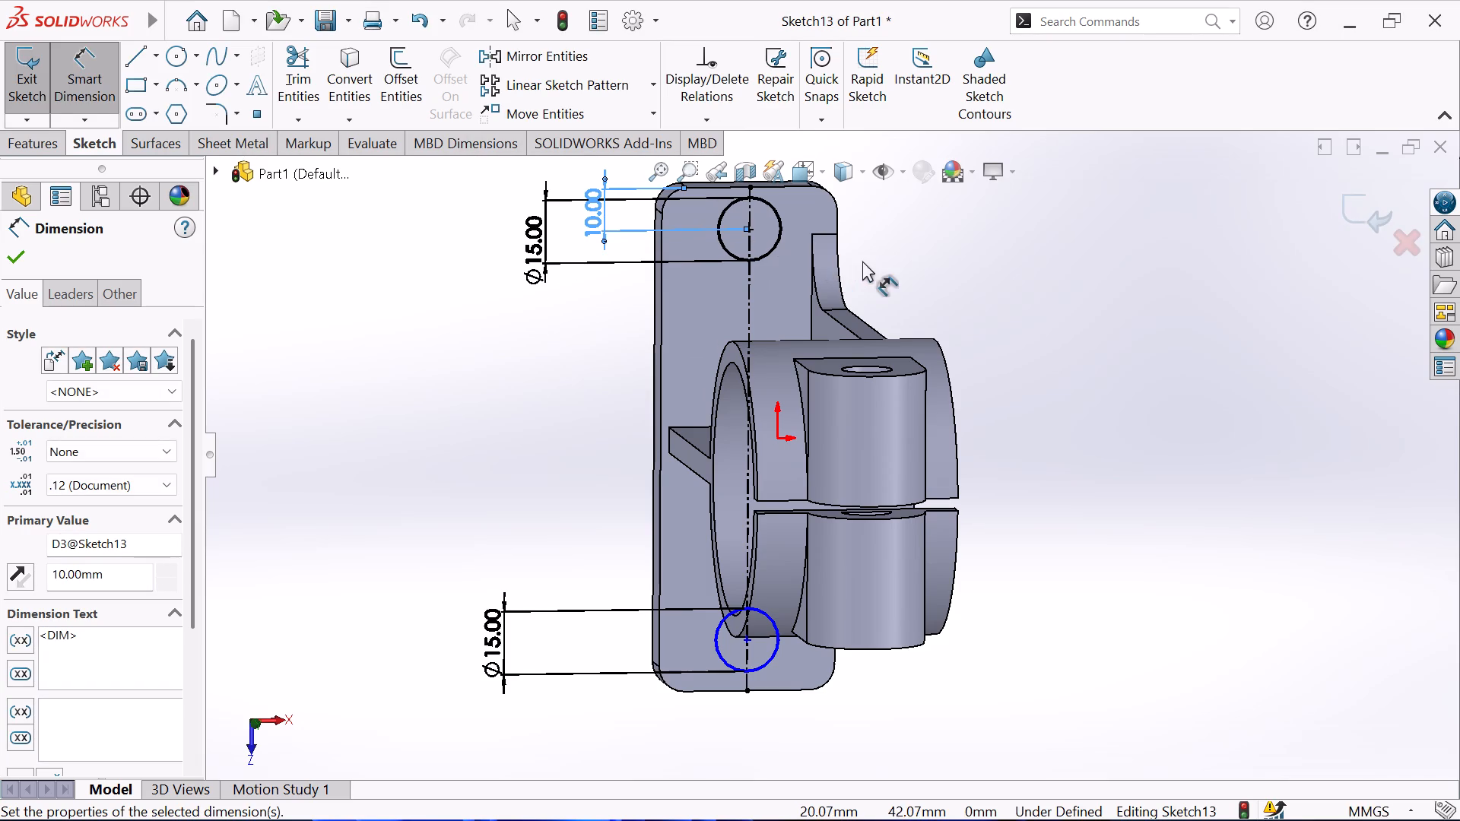
# Dimension the lower circle's centre 10 mm from the base's opposite short edge and finish dimensioning.
pyautogui.moveTo(862, 261); pyautogui.dragTo(835, 238, button='middle')
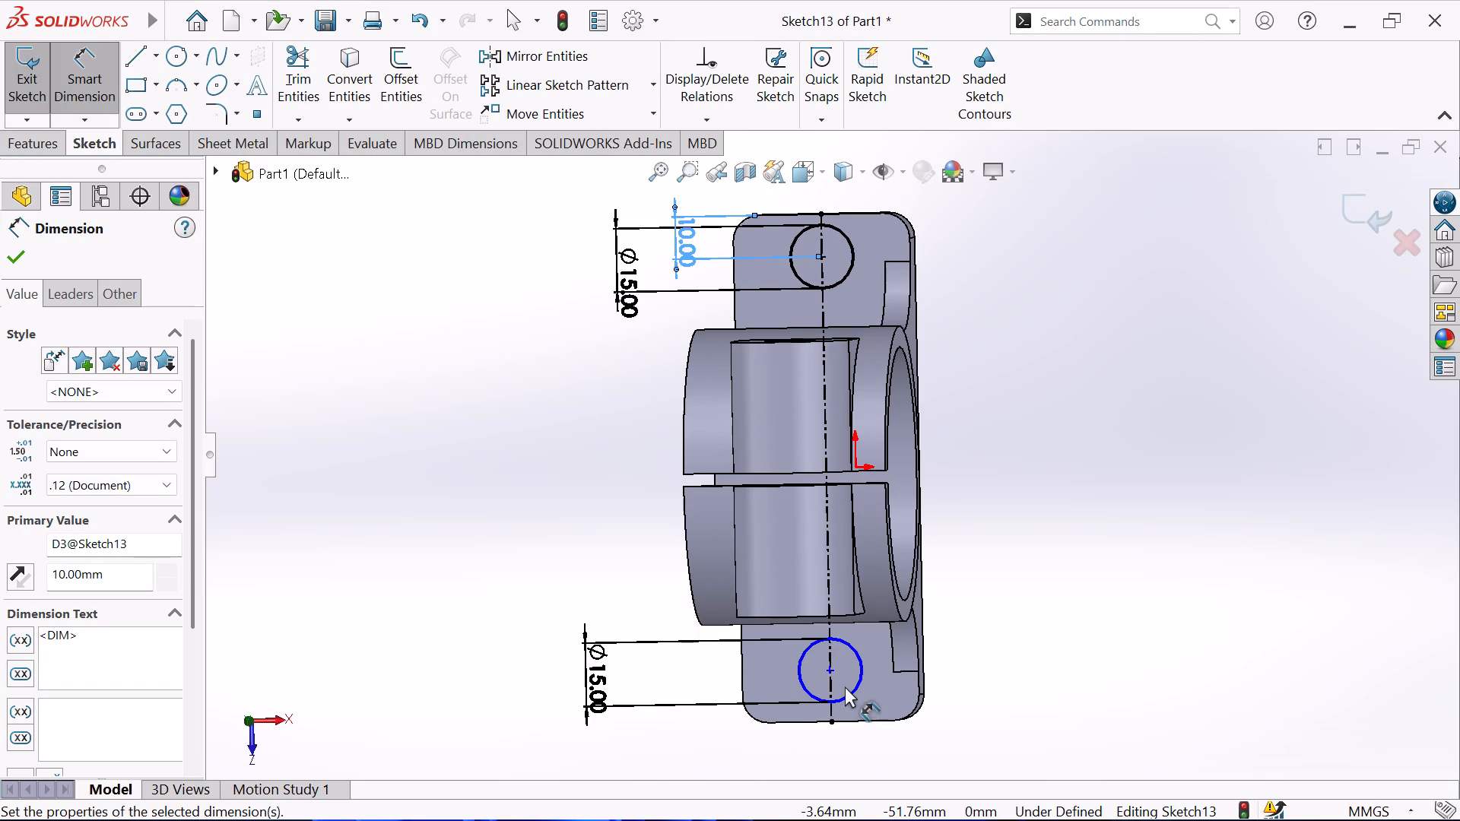
pyautogui.hotkey('ctrl', '8')
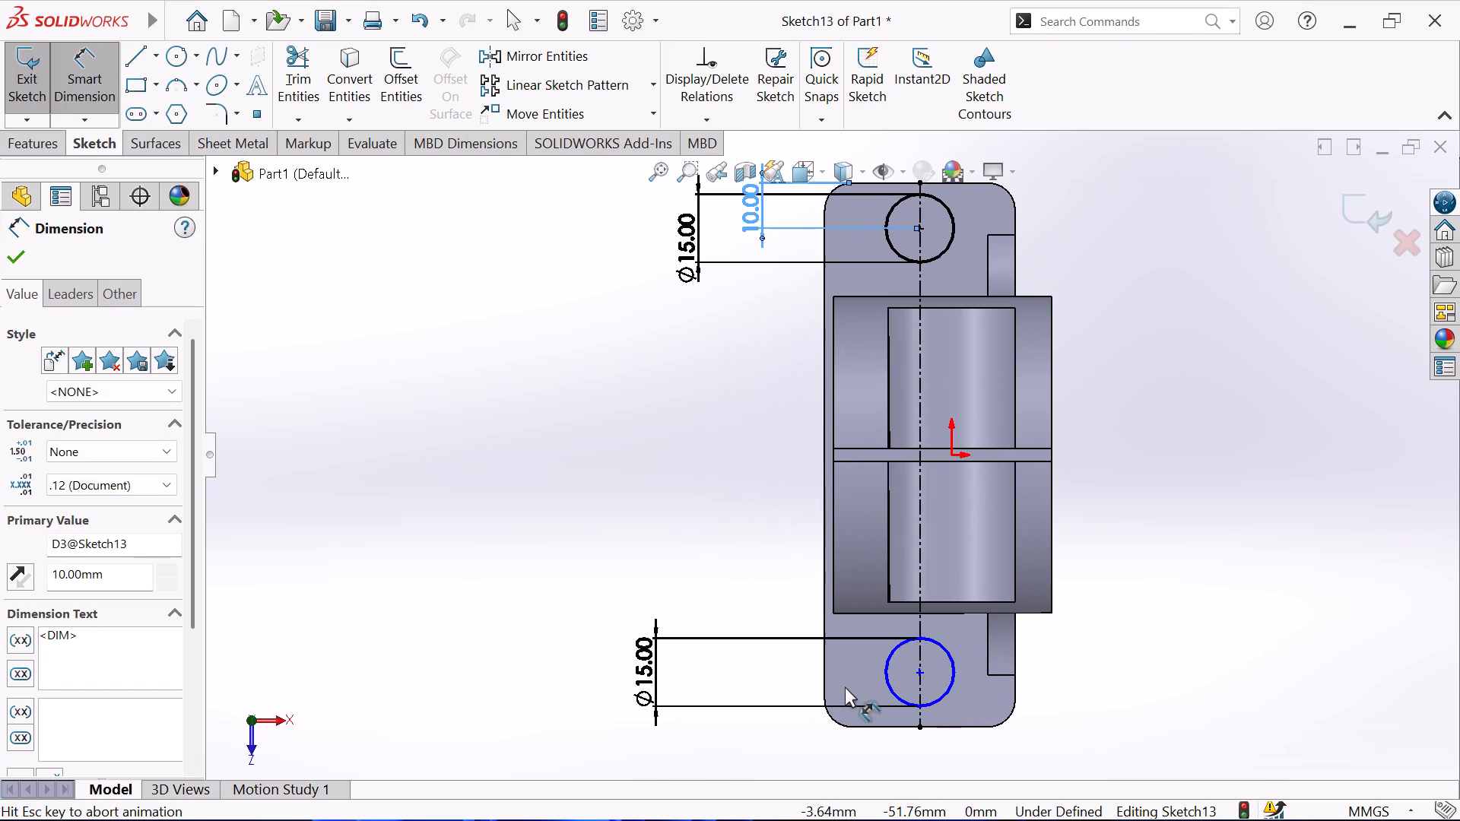
pyautogui.click(954, 724)
pyautogui.click(951, 726)
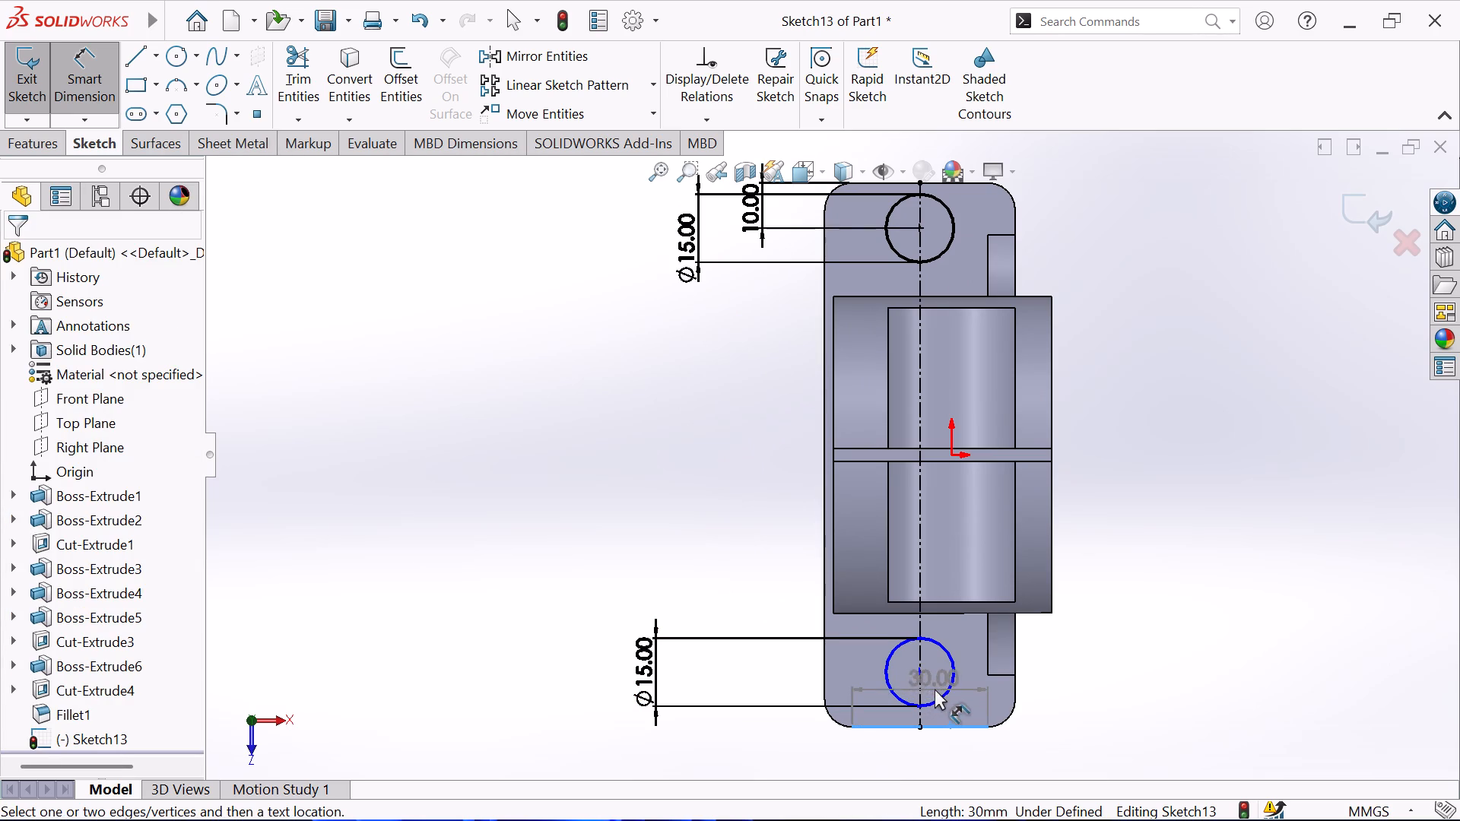
pyautogui.click(952, 677)
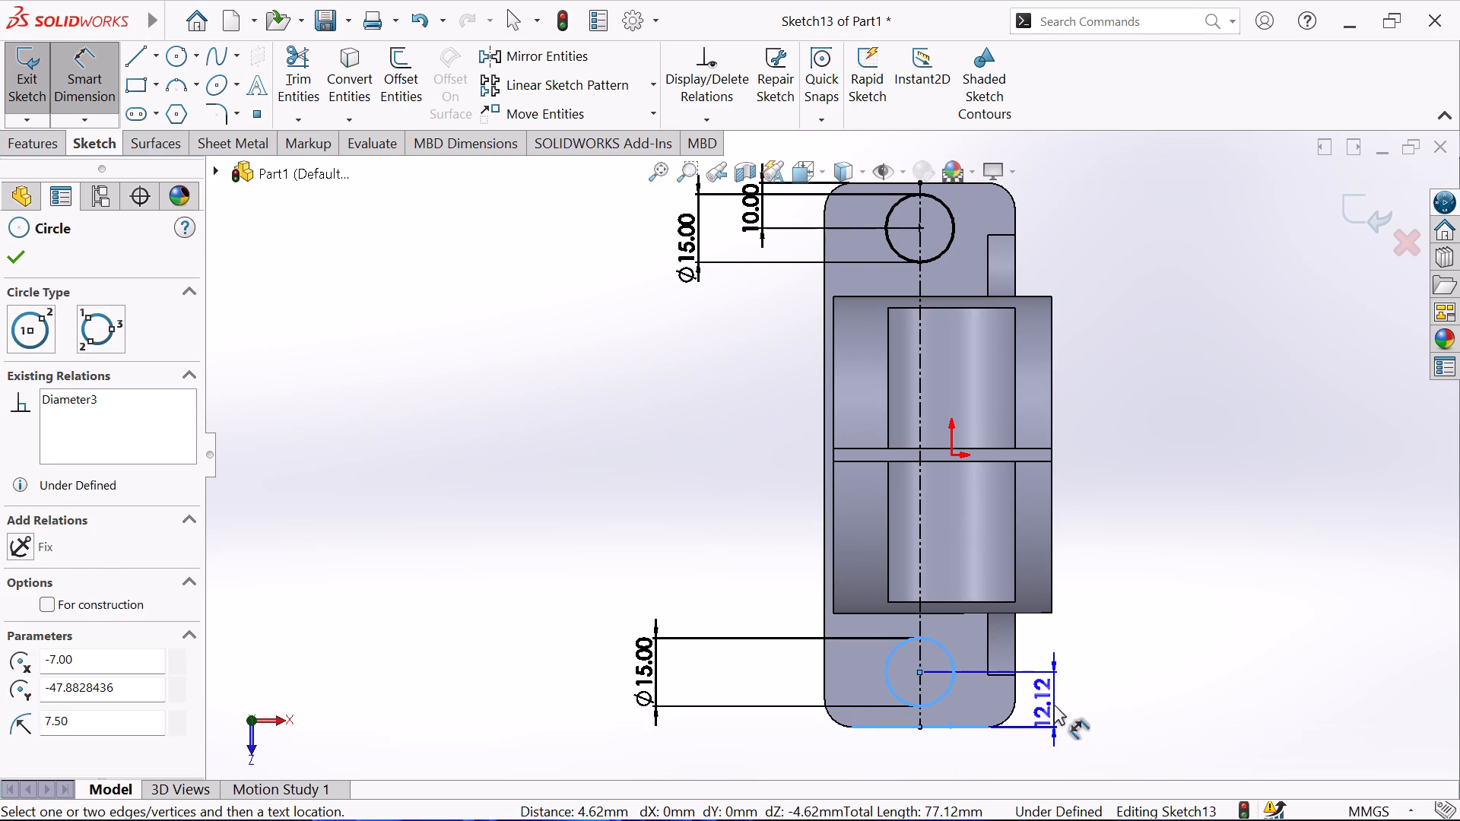
pyautogui.click(1068, 703)
pyautogui.press('1')
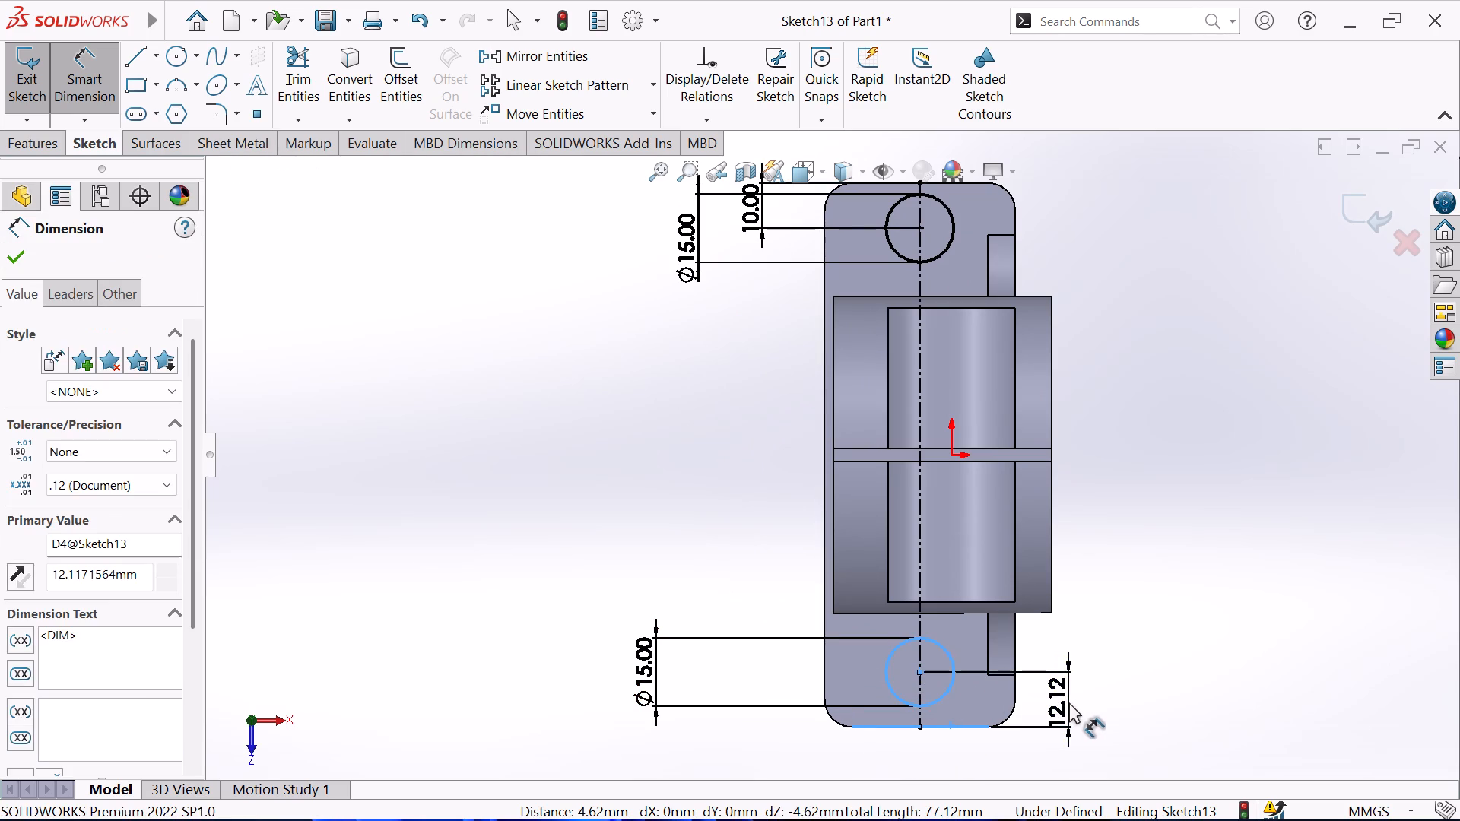
pyautogui.press('0')
pyautogui.press('Return')
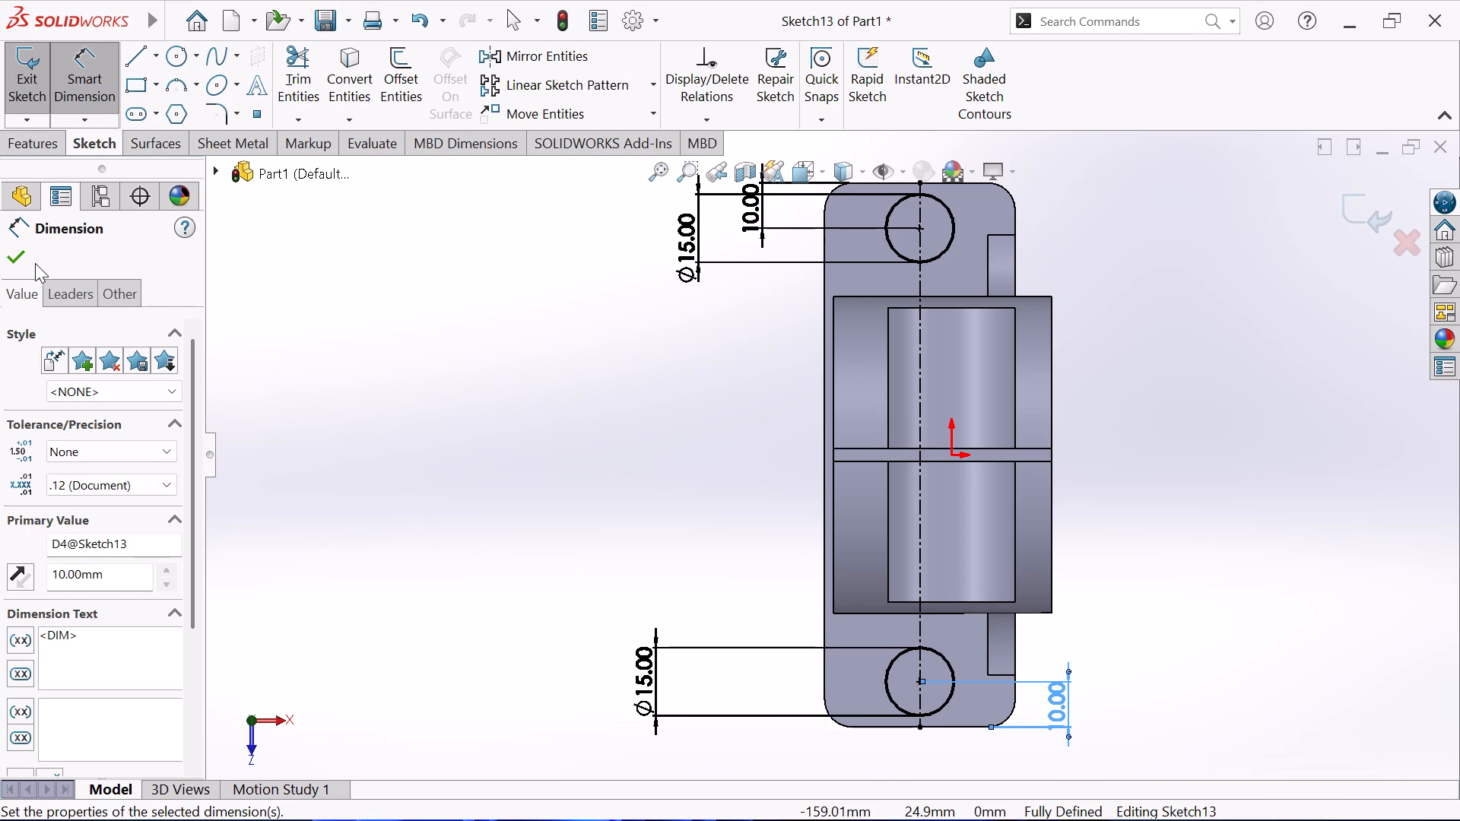
pyautogui.click(13, 247)
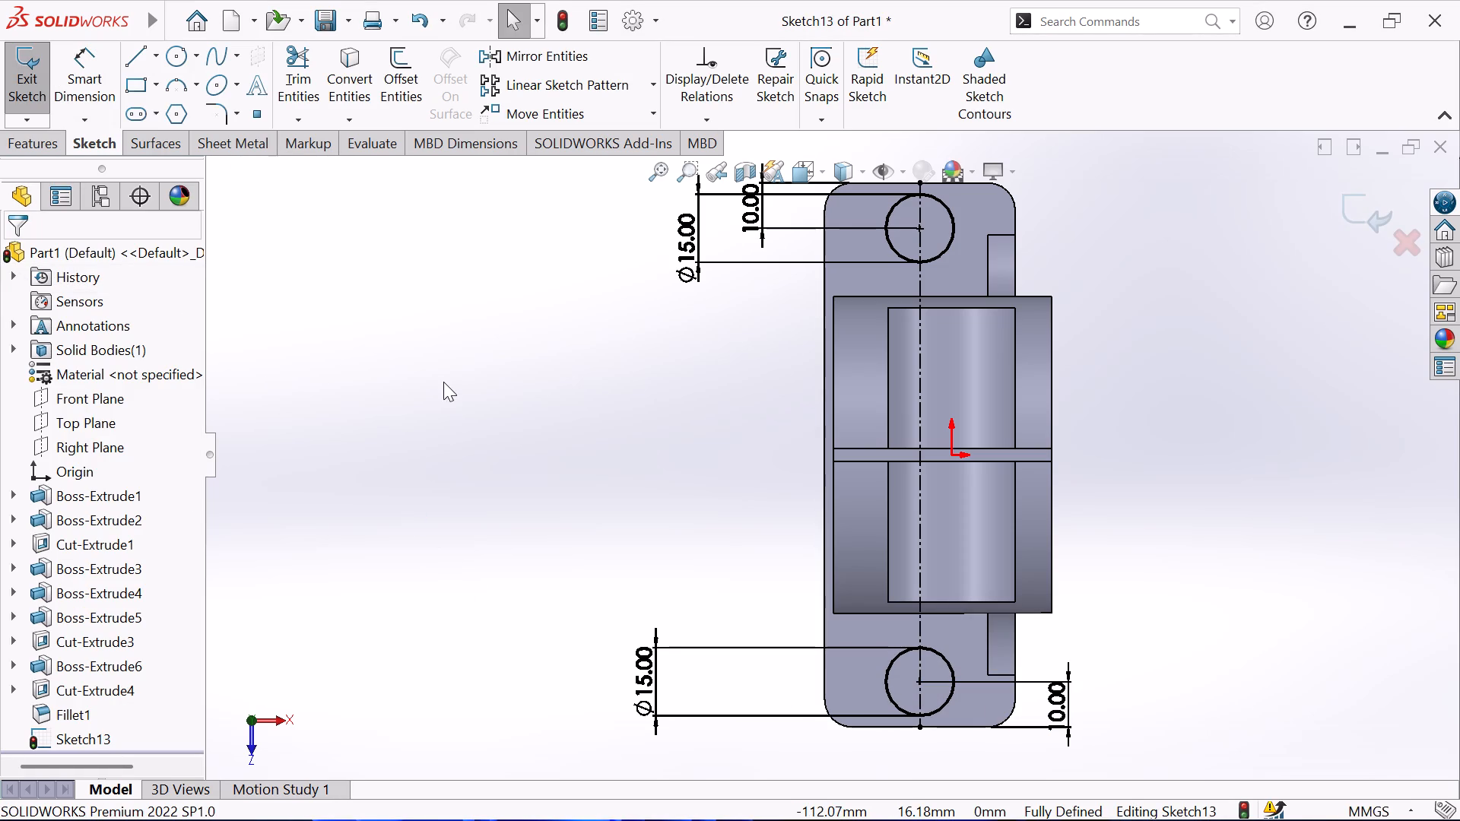
# Close the sketch and cut both circles through the base plate with a 76 mm blind Extruded Cut.
pyautogui.click(11, 88)
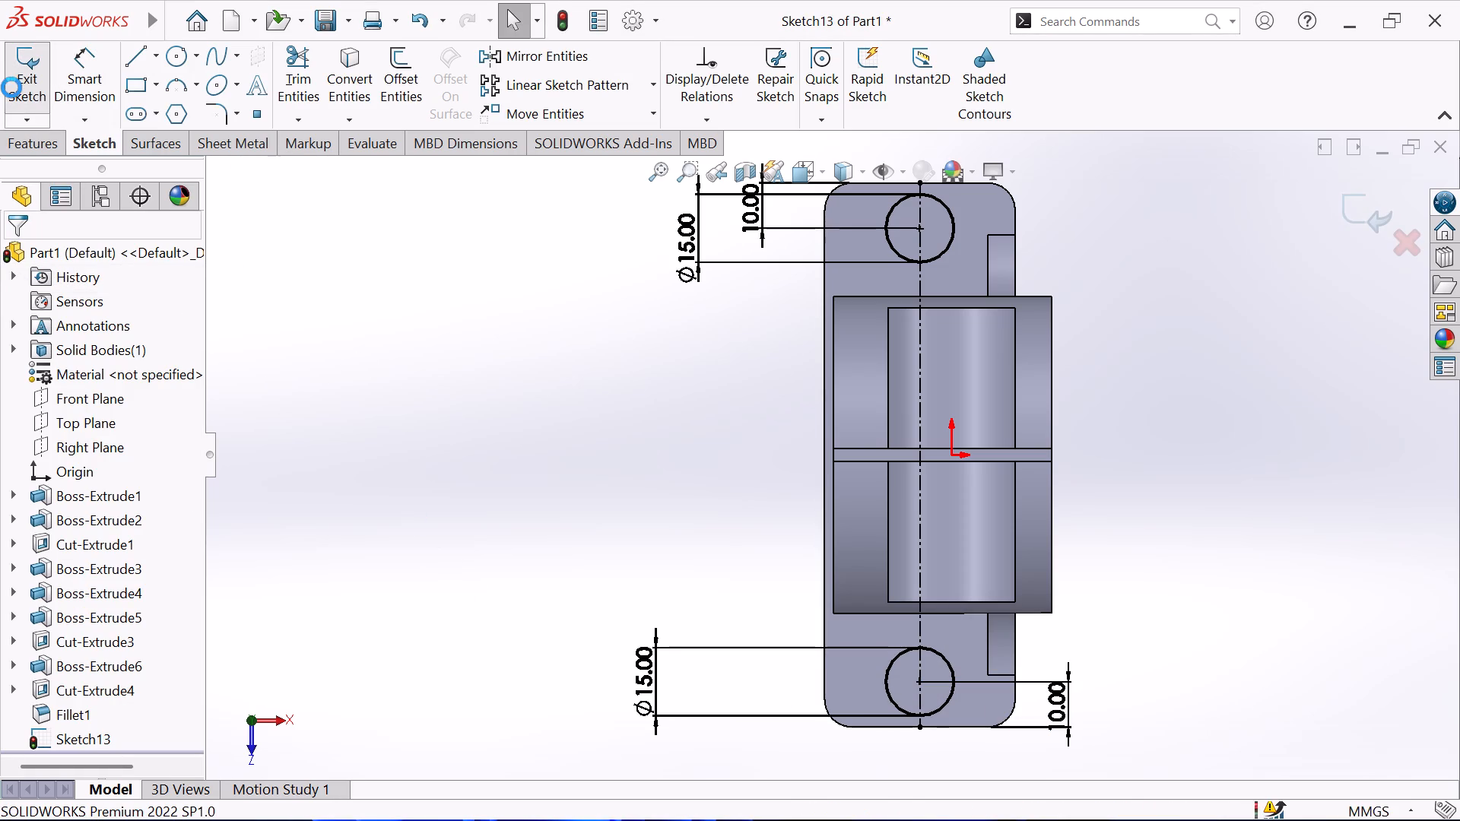
pyautogui.click(27, 136)
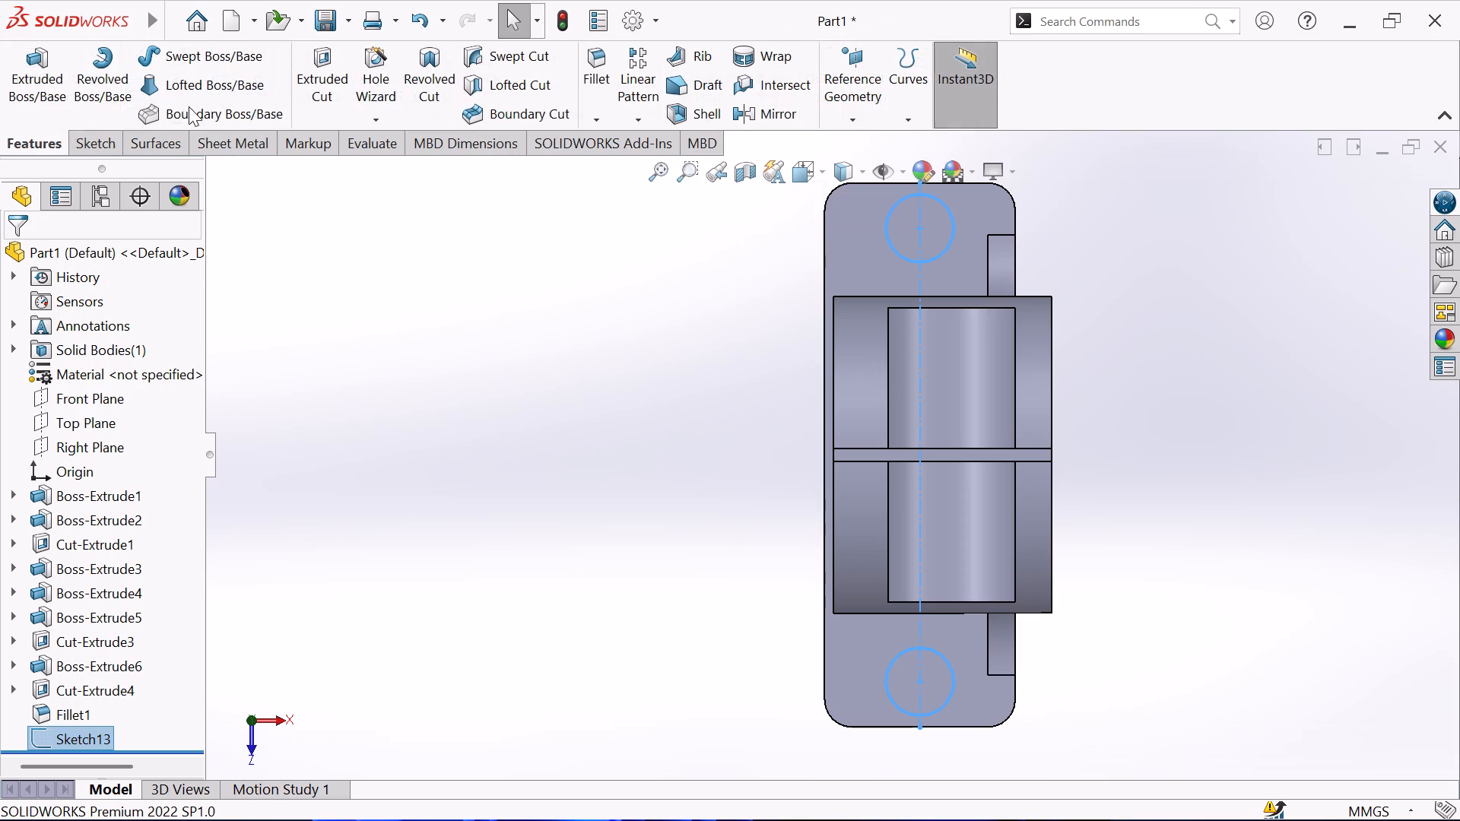
pyautogui.click(323, 66)
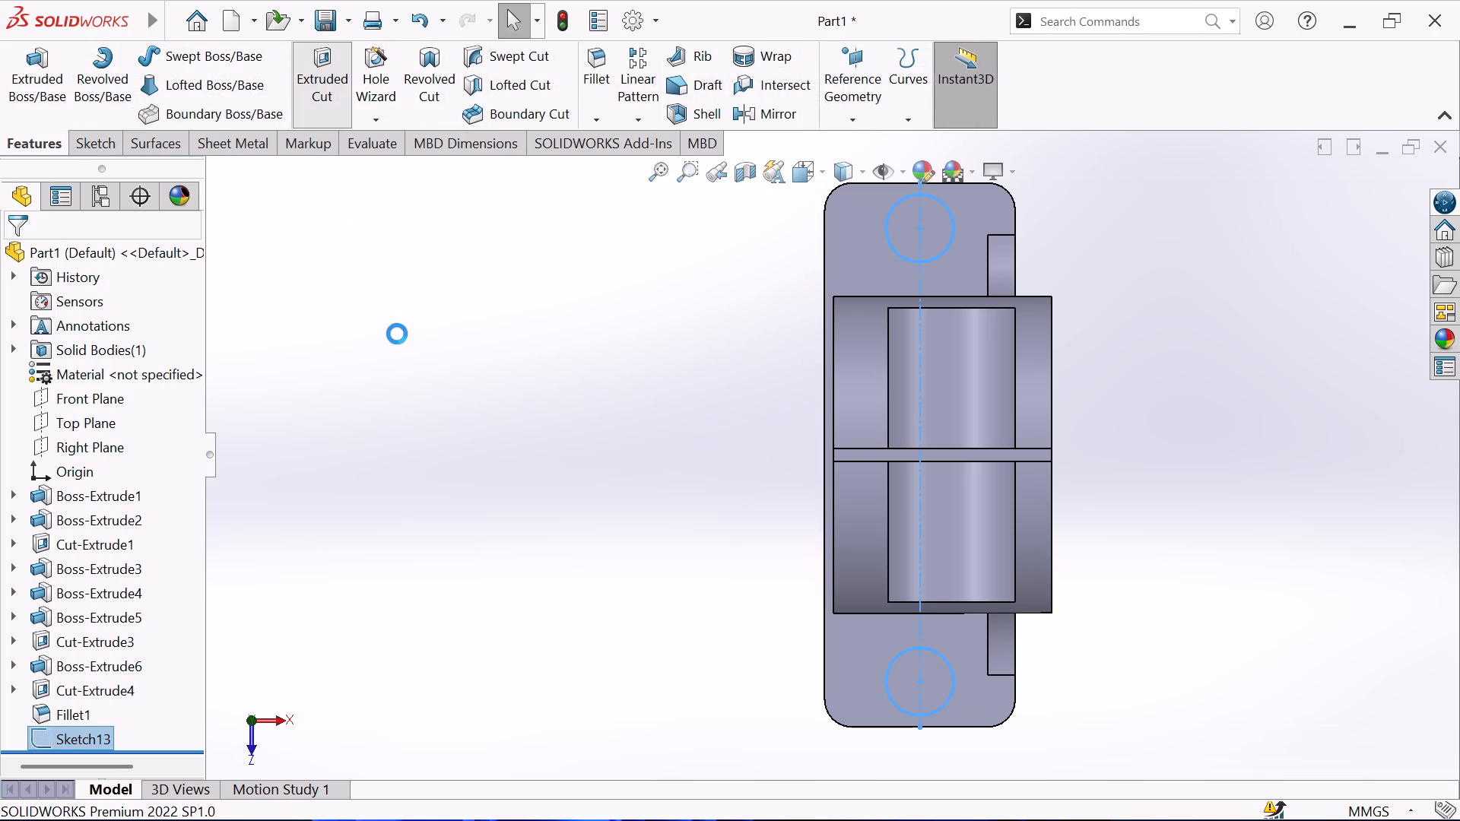
pyautogui.moveTo(401, 343); pyautogui.dragTo(442, 340, button='middle')
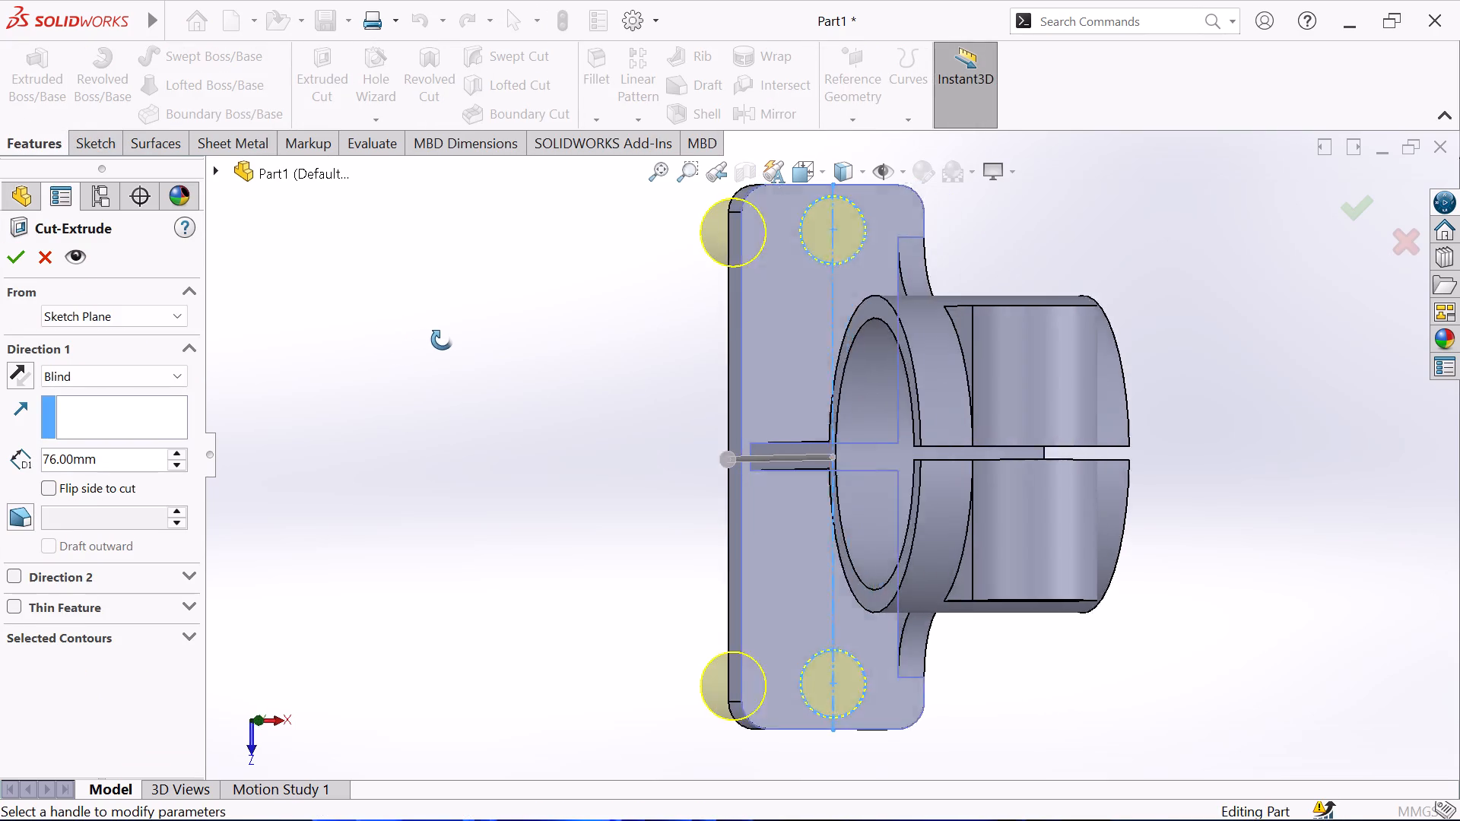
pyautogui.moveTo(442, 340); pyautogui.dragTo(459, 338, button='middle')
pyautogui.click(19, 251)
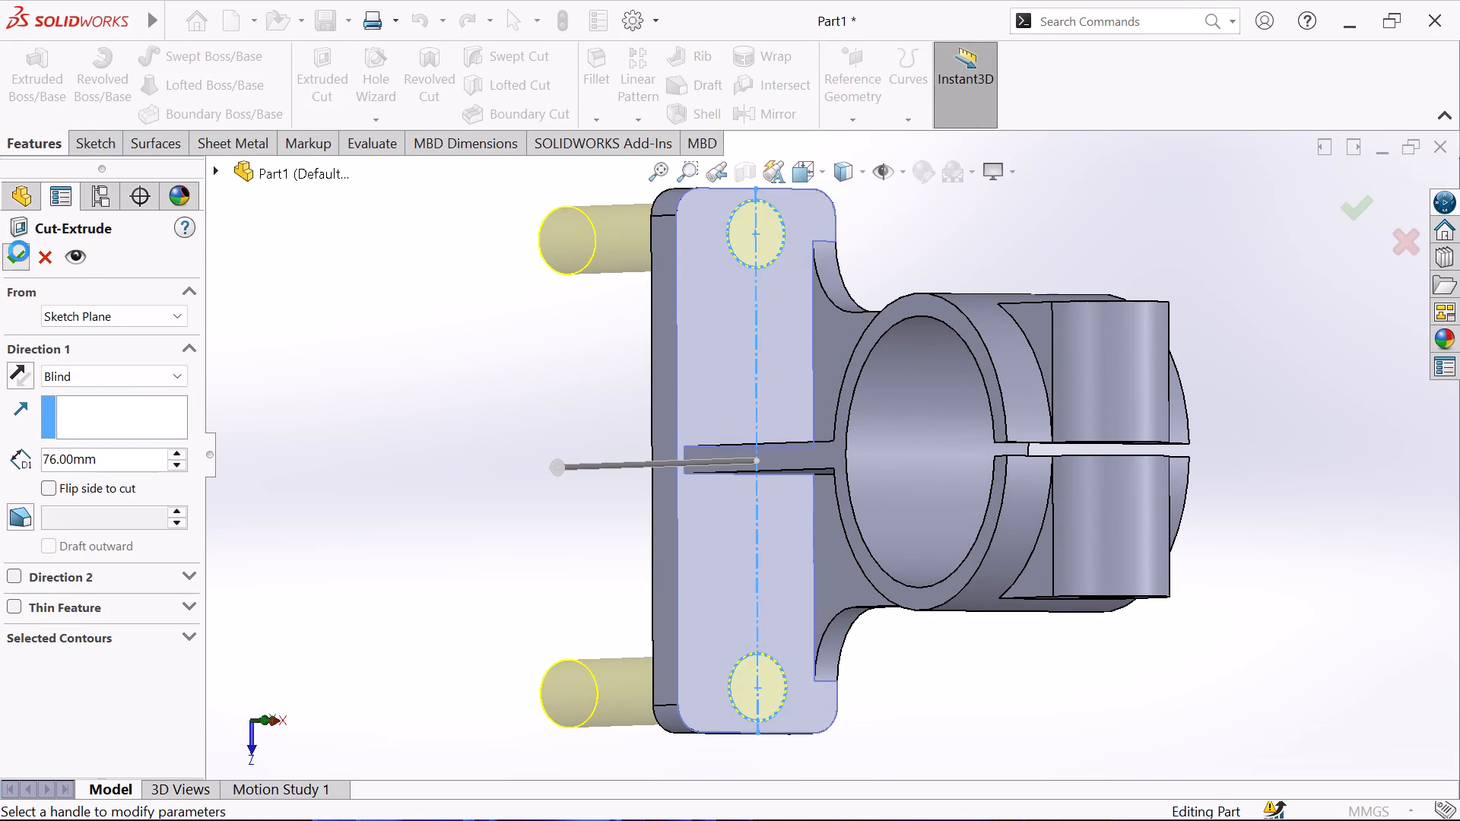
pyautogui.press('Escape')
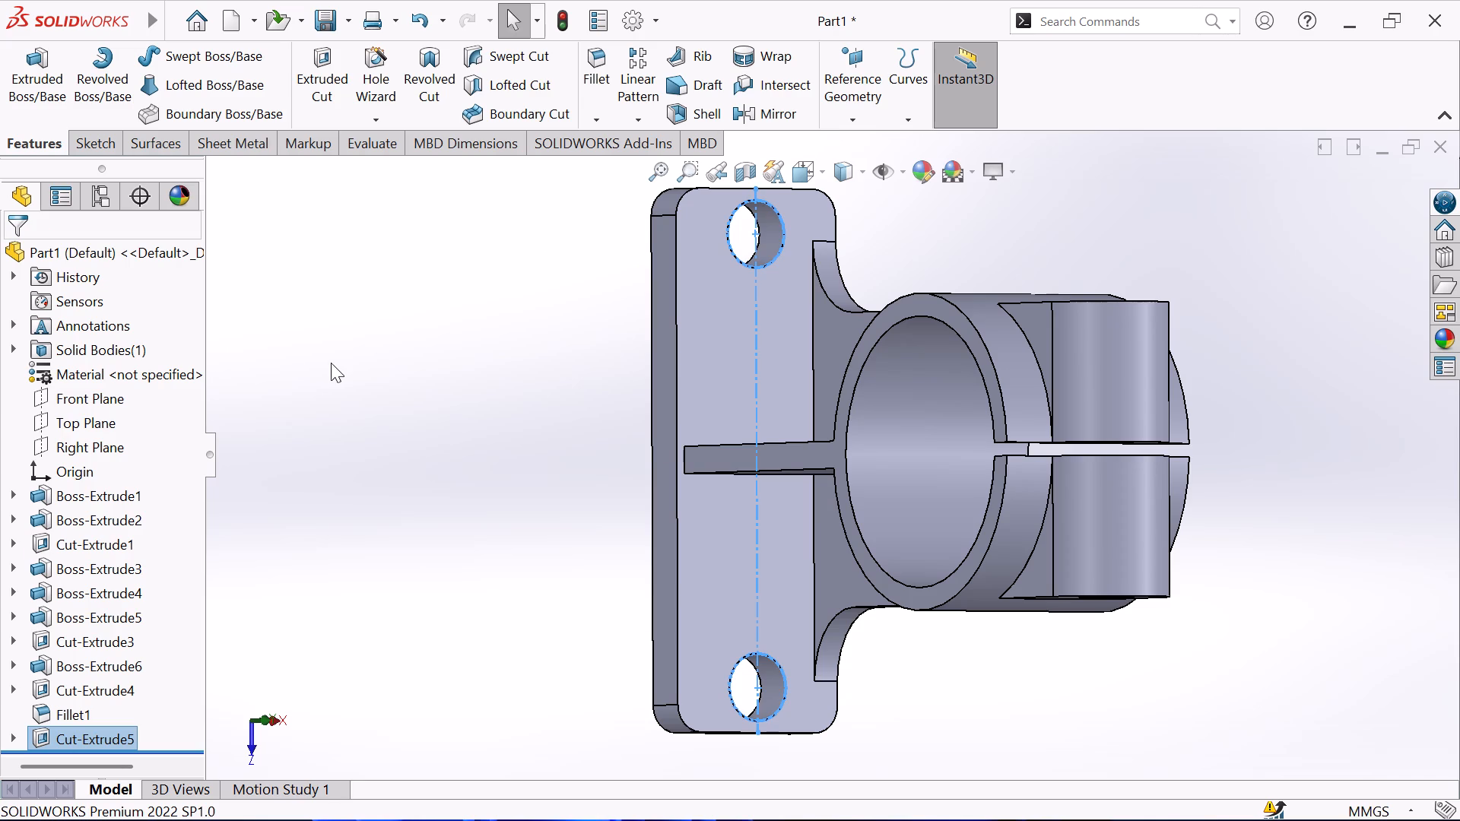
# Examine the bracket from several angles, including isometric and face-on views, checking the base holes, ring and rib.
pyautogui.scroll(1, 371, 373)
pyautogui.moveTo(381, 373); pyautogui.dragTo(539, 348, button='middle')
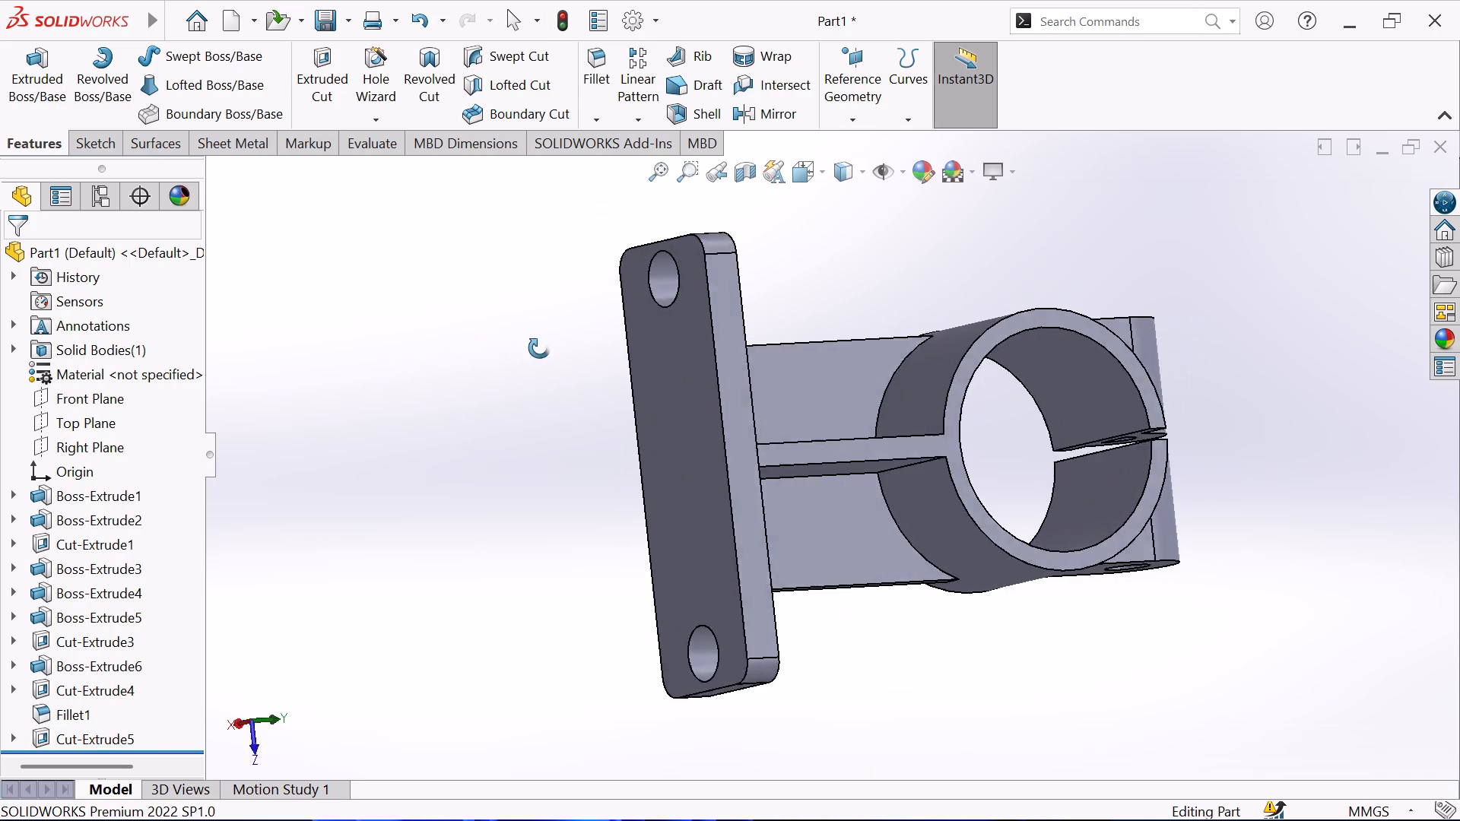
pyautogui.moveTo(539, 348); pyautogui.dragTo(451, 474, button='middle')
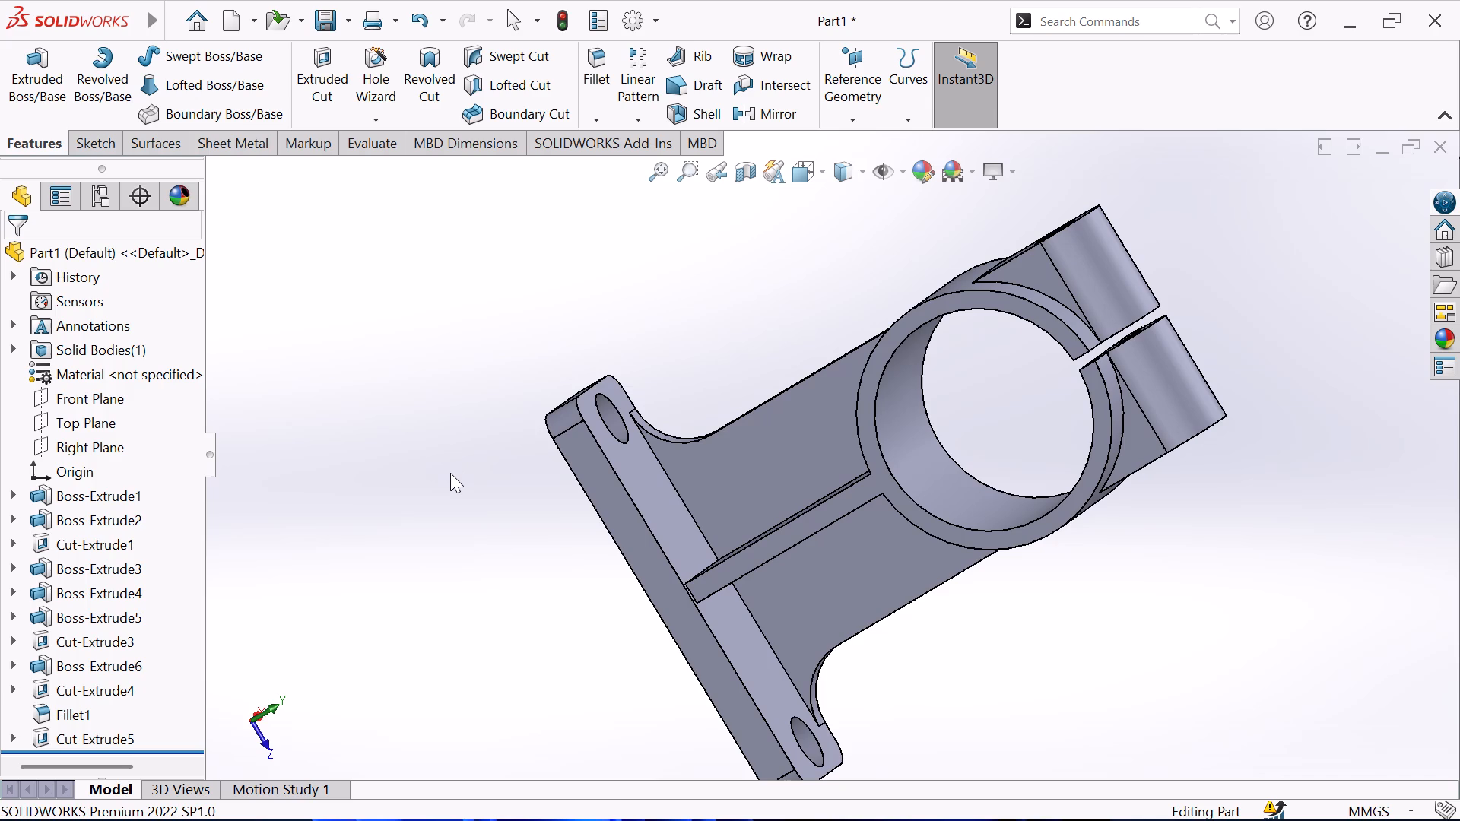
pyautogui.hotkey('ctrl', '8')
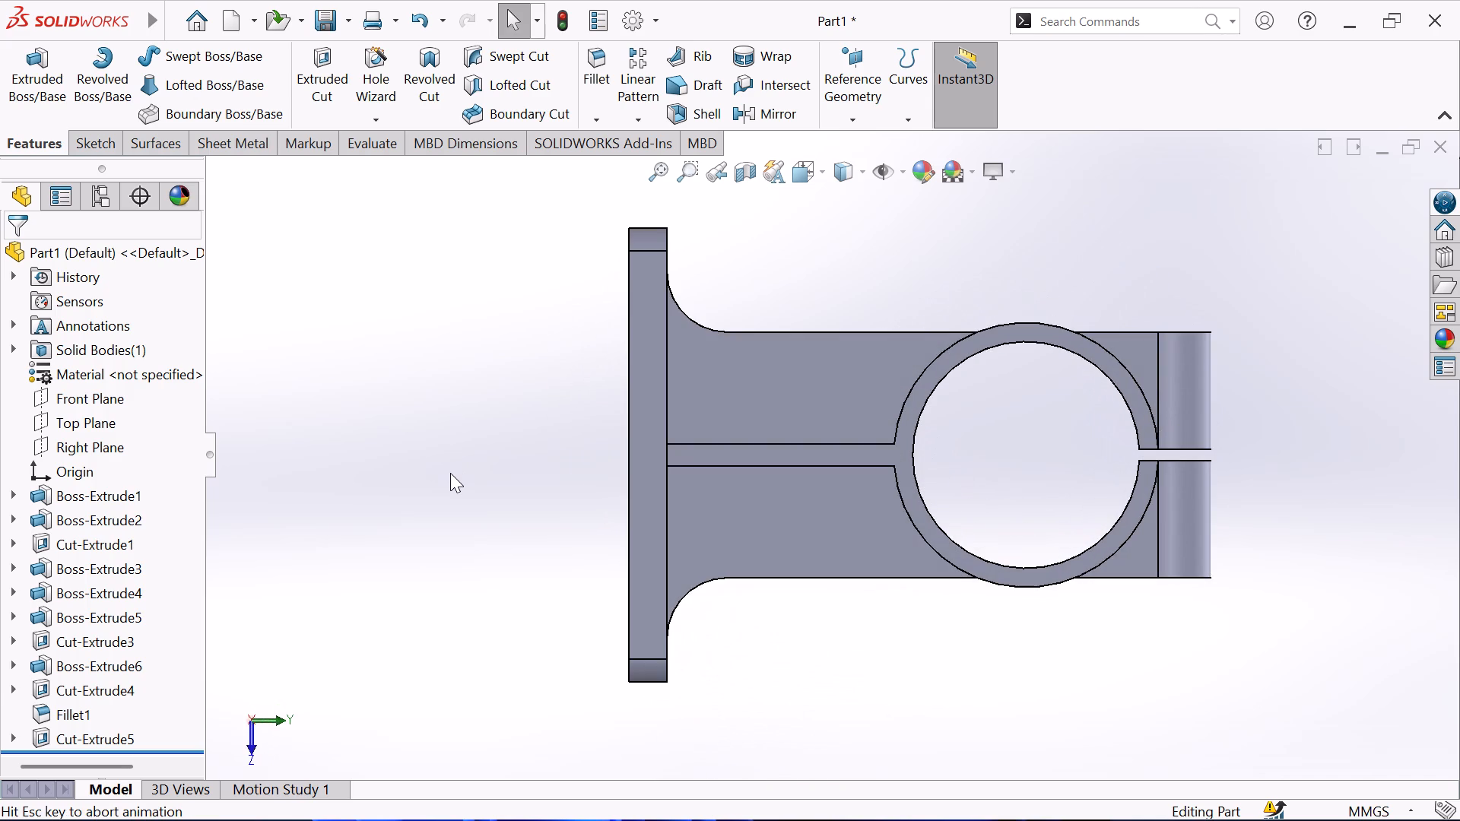
pyautogui.hotkey('ctrl', '7')
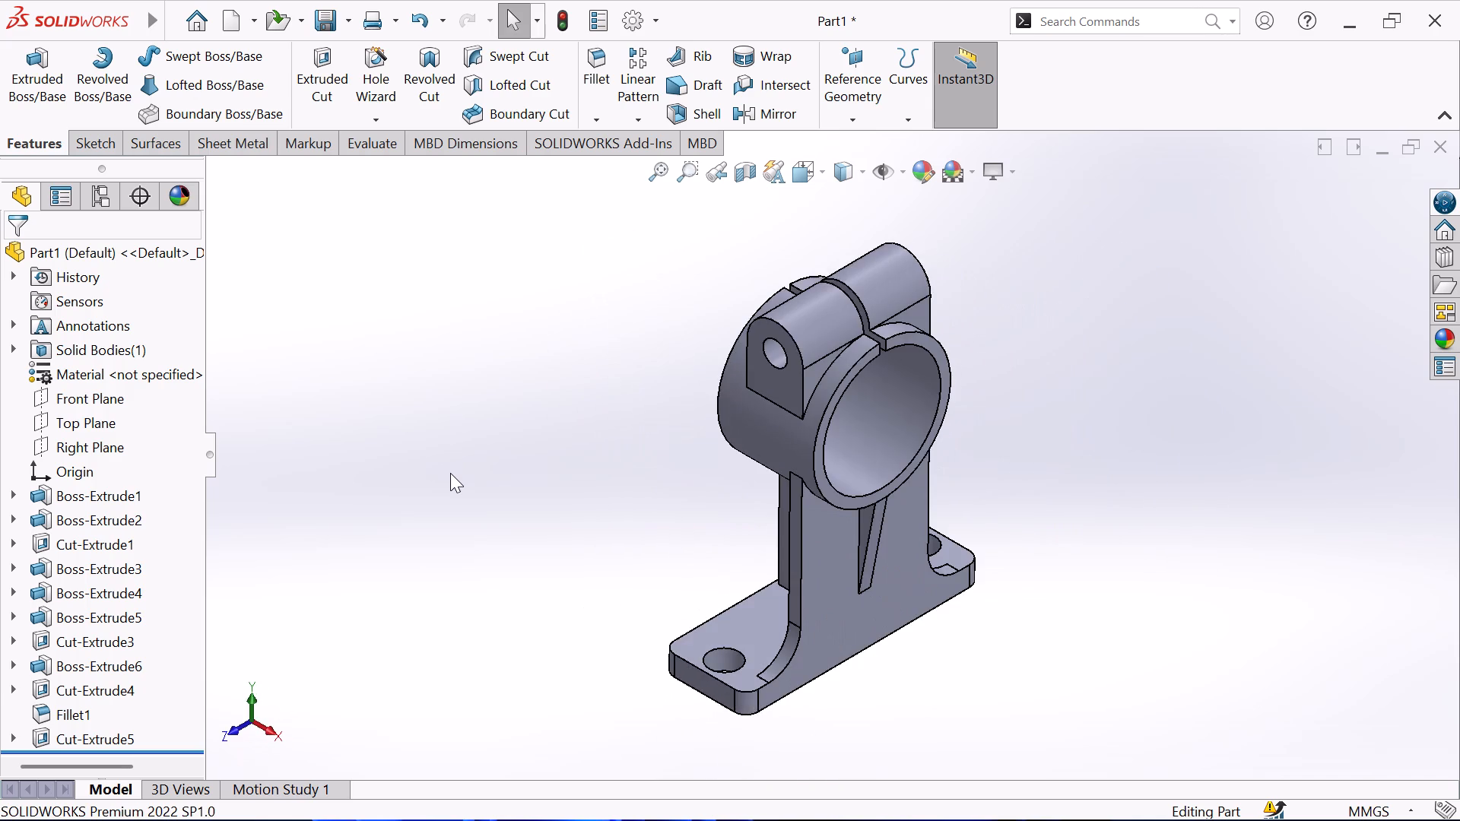
pyautogui.moveTo(449, 470); pyautogui.dragTo(421, 379, button='middle')
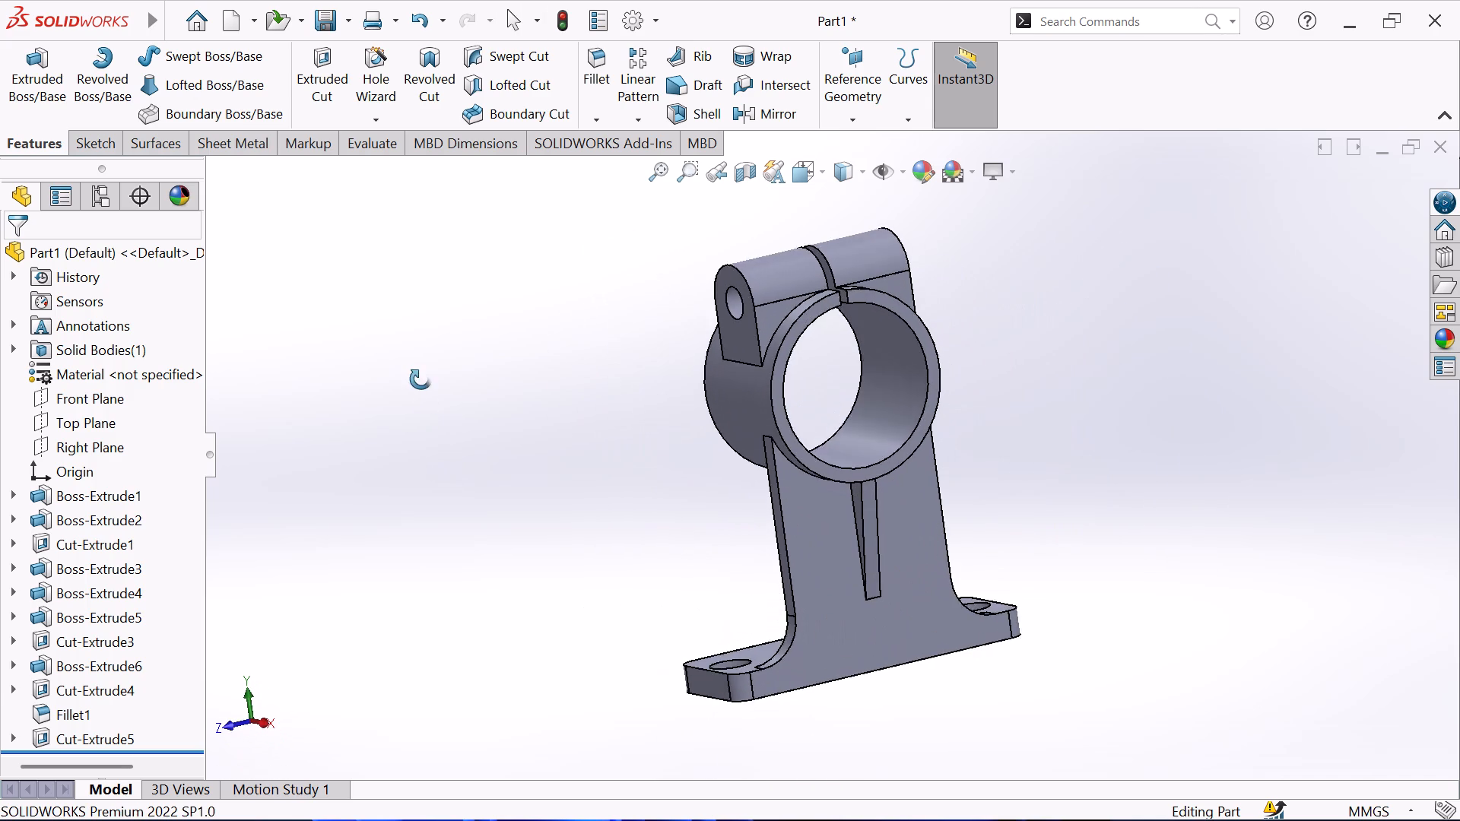
pyautogui.moveTo(421, 379); pyautogui.dragTo(417, 372, button='middle')
pyautogui.hotkey('ctrl', '8')
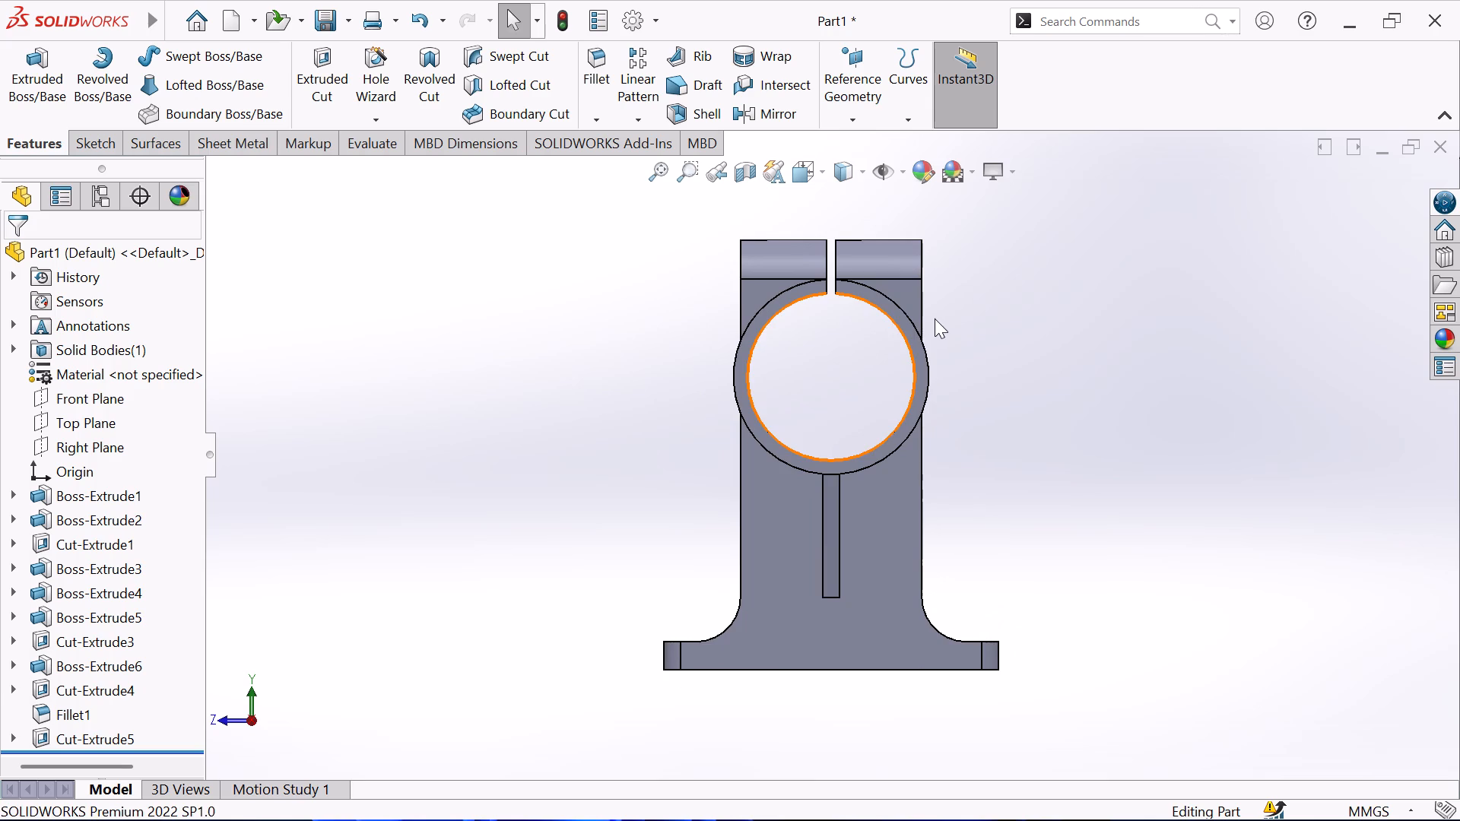
pyautogui.scroll(-1, 900, 344)
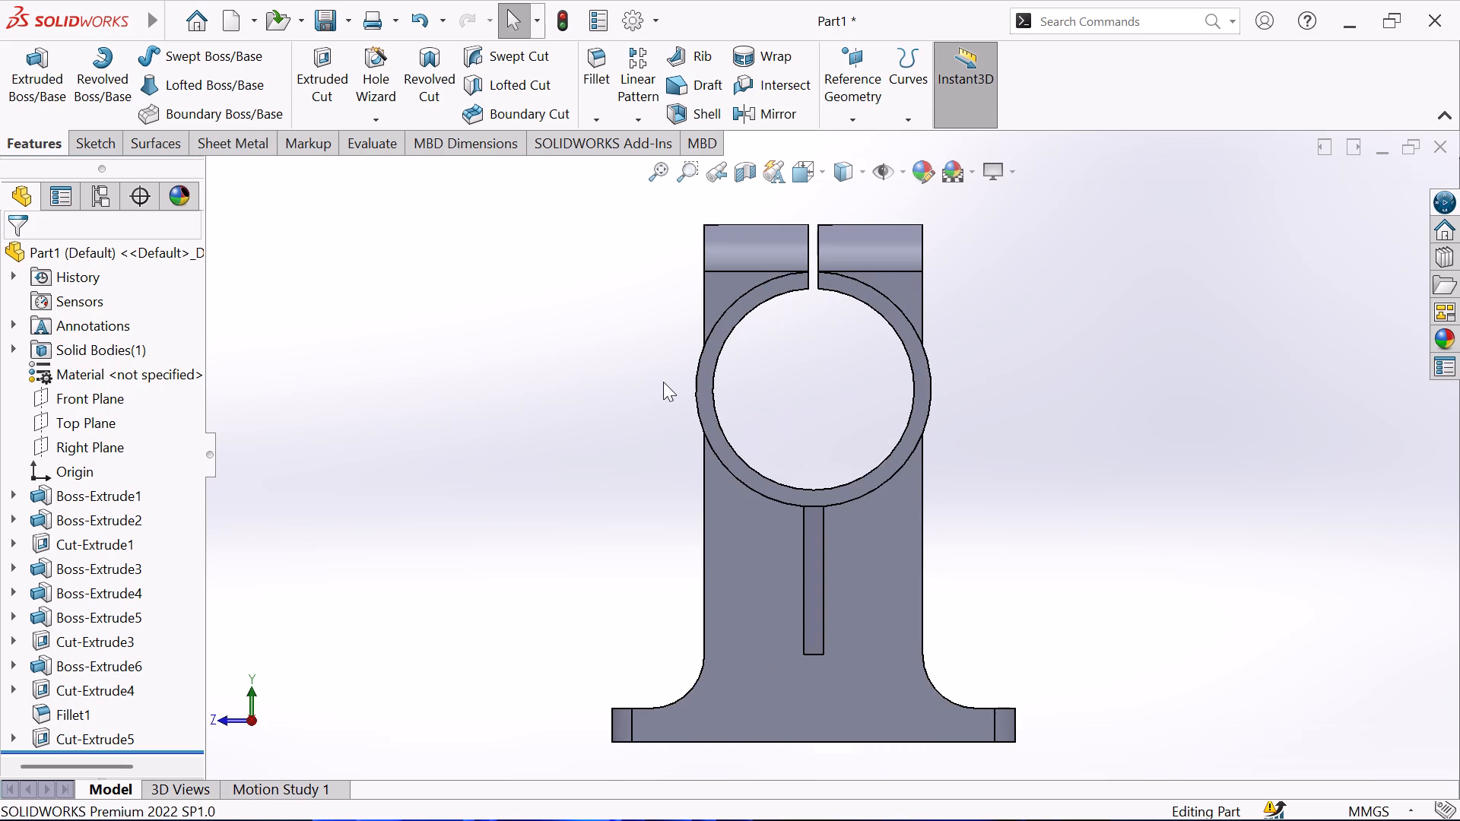
# Examine the bracket from both sides and below, checking the clamp lugs' hole, split ring, rib and base holes.
pyautogui.scroll(1, 663, 382)
pyautogui.moveTo(644, 382); pyautogui.dragTo(884, 385, button='middle')
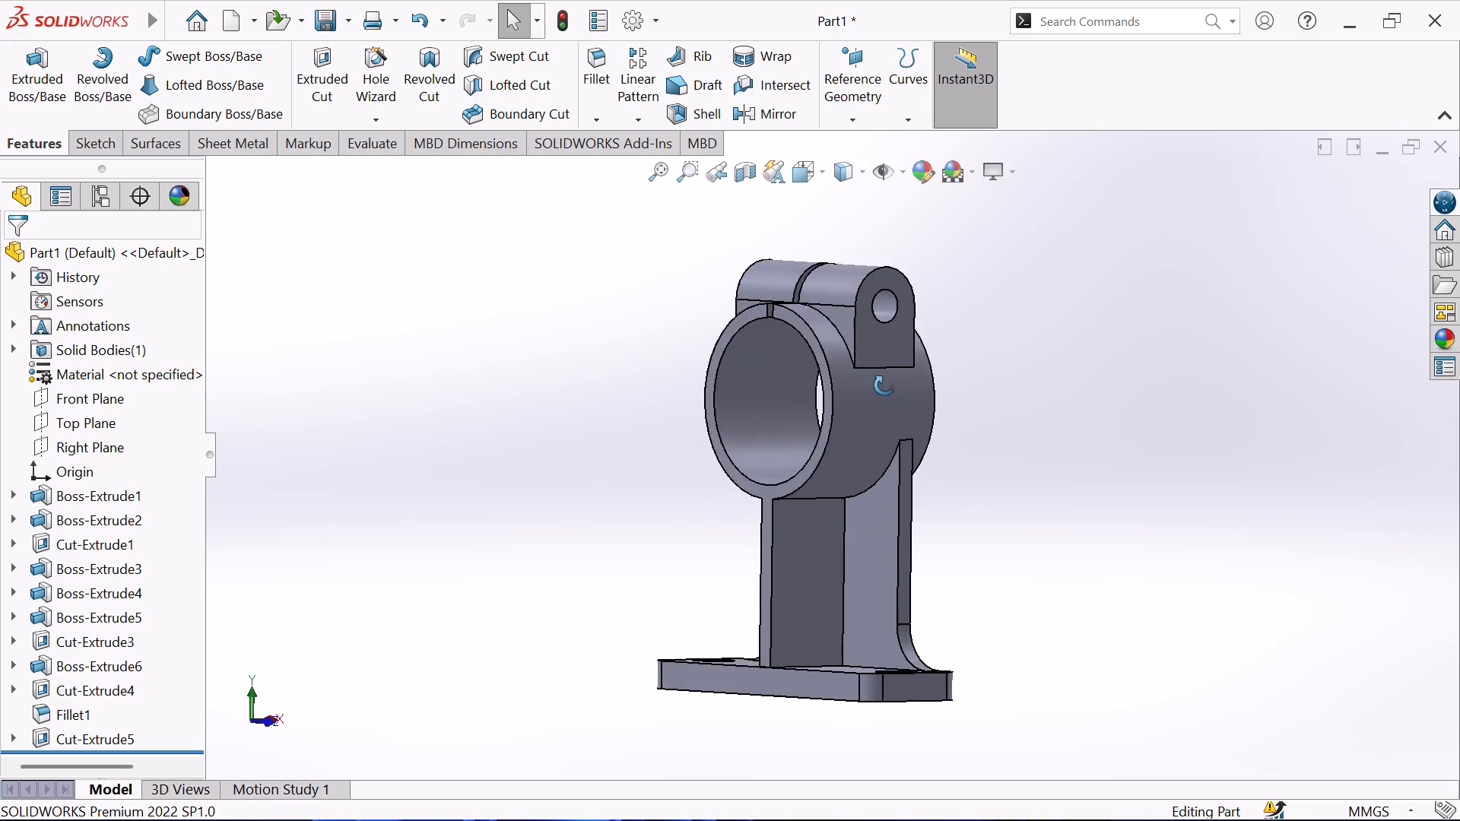
pyautogui.moveTo(884, 385); pyautogui.dragTo(1393, 490, button='middle')
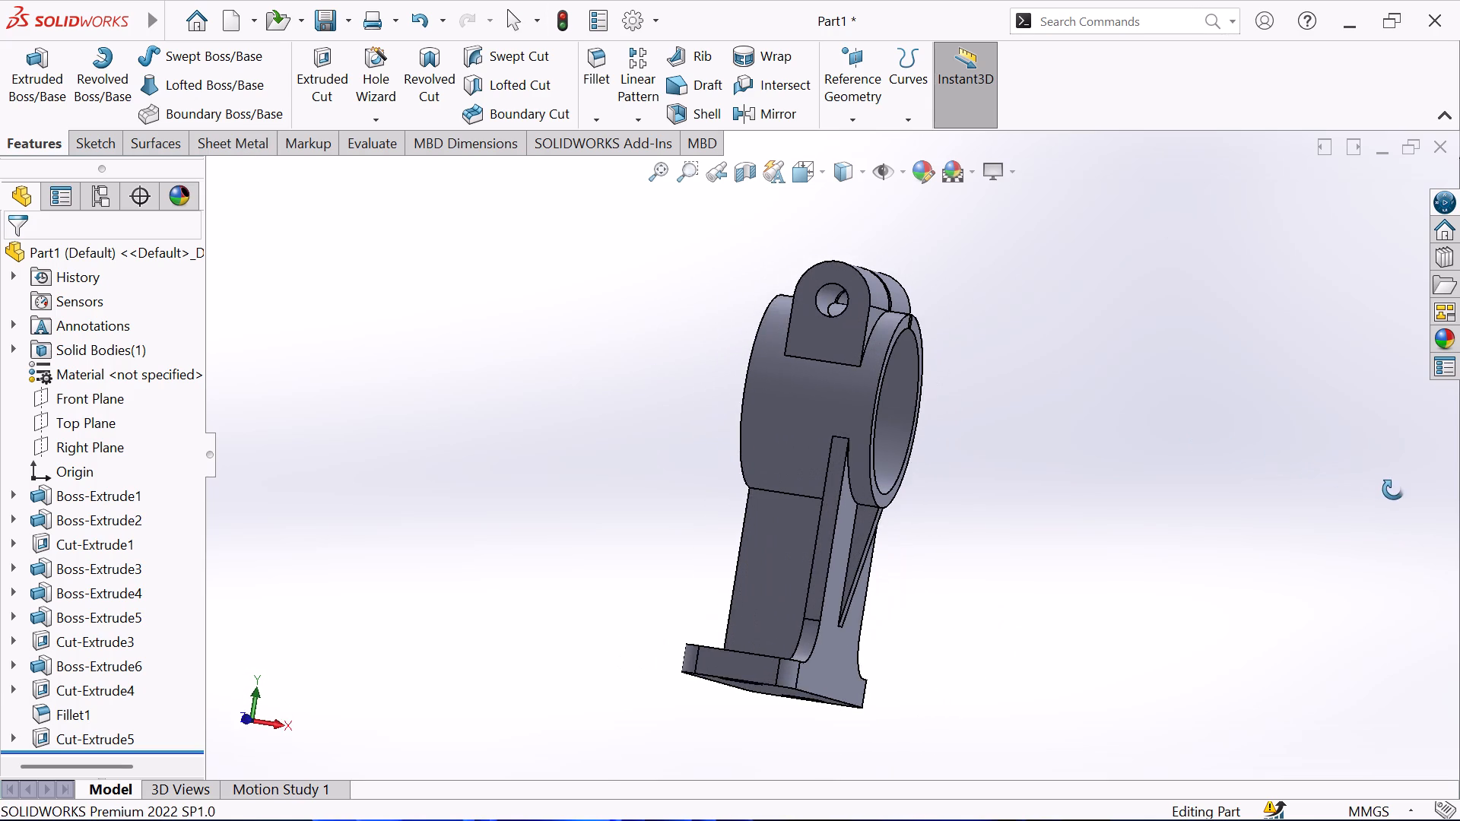
pyautogui.moveTo(1393, 490); pyautogui.dragTo(1393, 494, button='middle')
pyautogui.scroll(1, 664, 436)
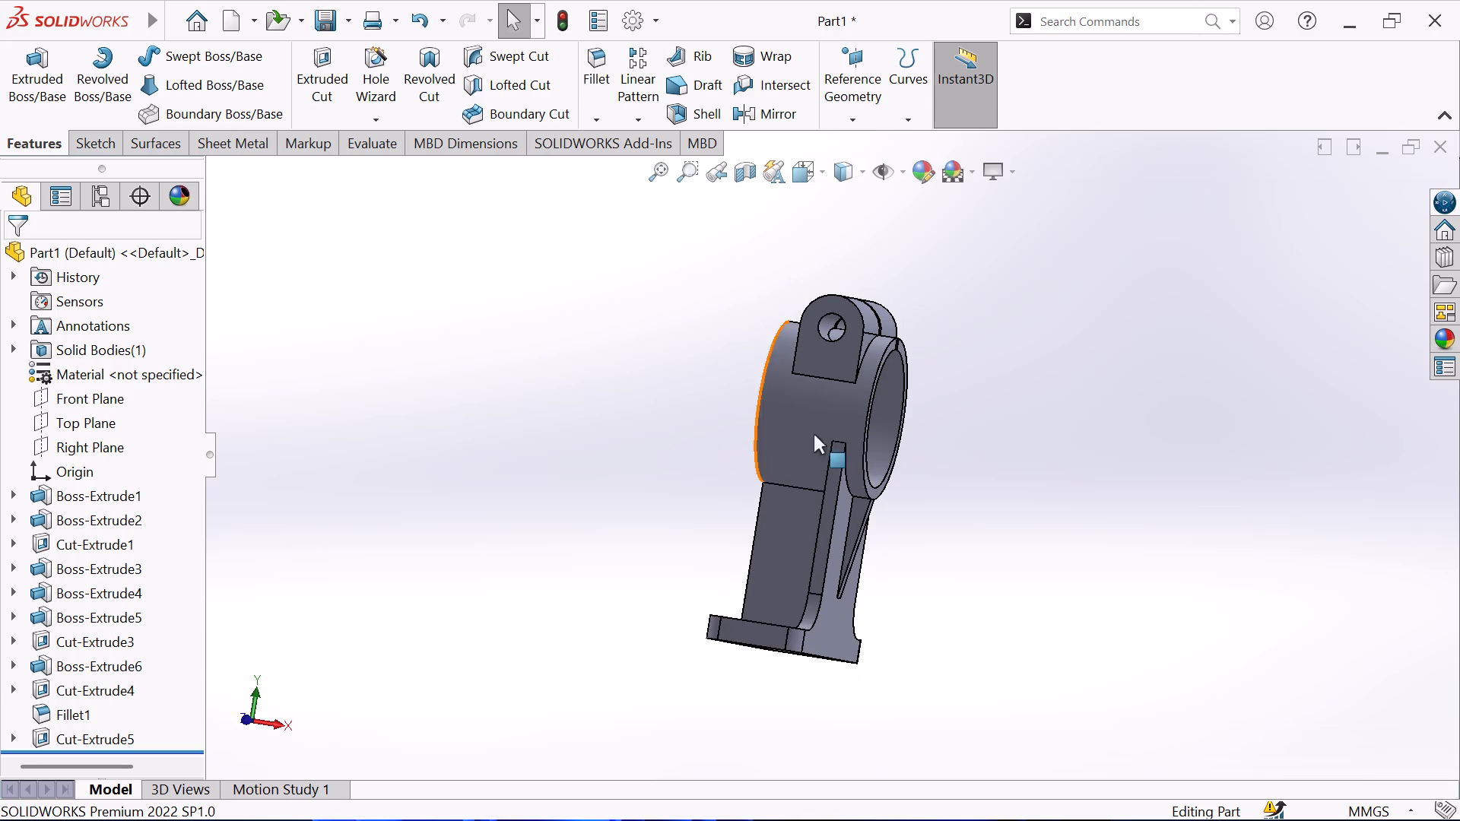
pyautogui.scroll(-1, 1014, 461)
pyautogui.moveTo(1011, 459); pyautogui.dragTo(1070, 456, button='middle')
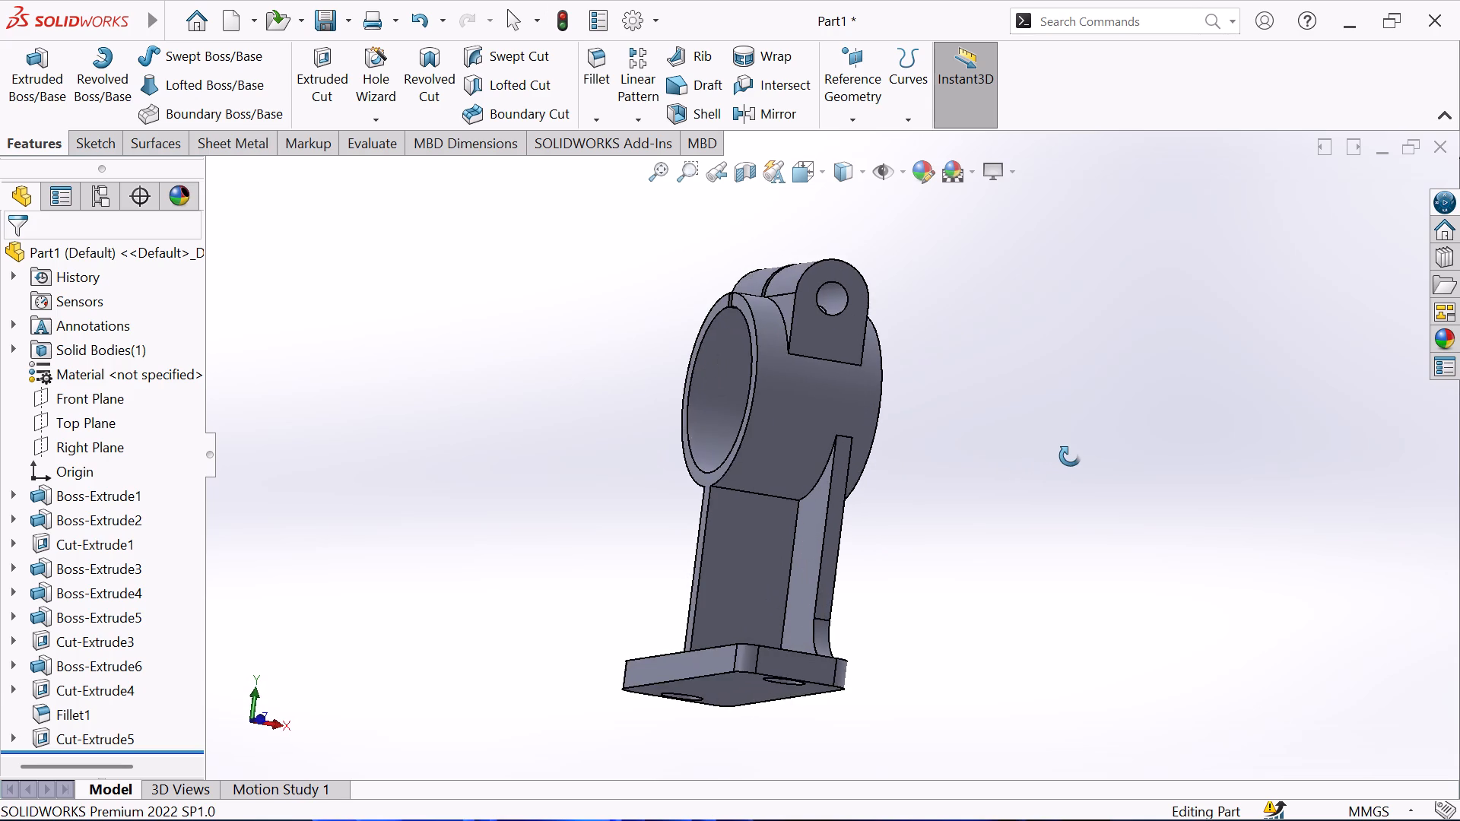
pyautogui.moveTo(1070, 456); pyautogui.dragTo(1039, 483, button='middle')
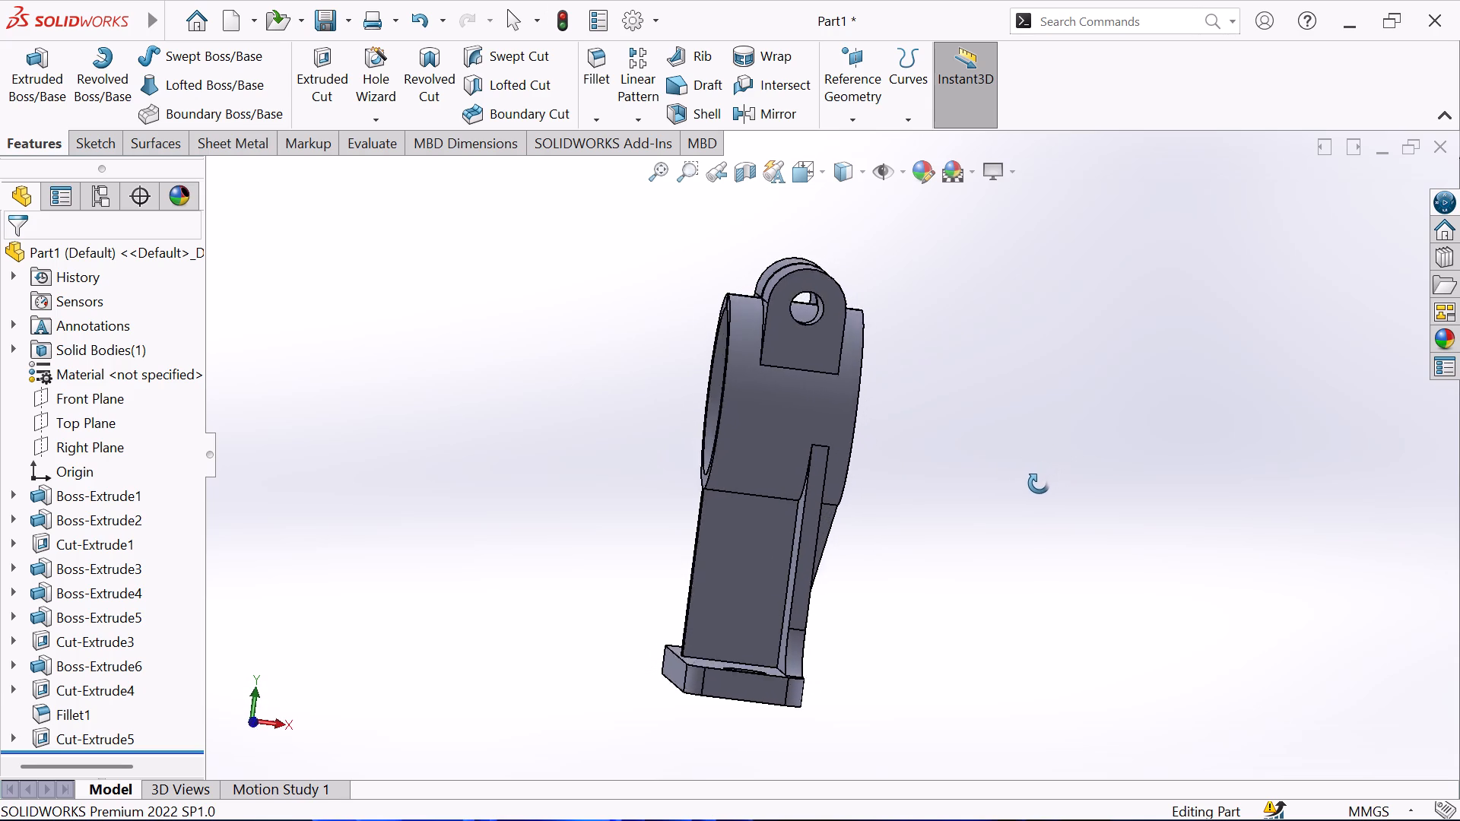
pyautogui.moveTo(1039, 483); pyautogui.dragTo(989, 495, button='middle')
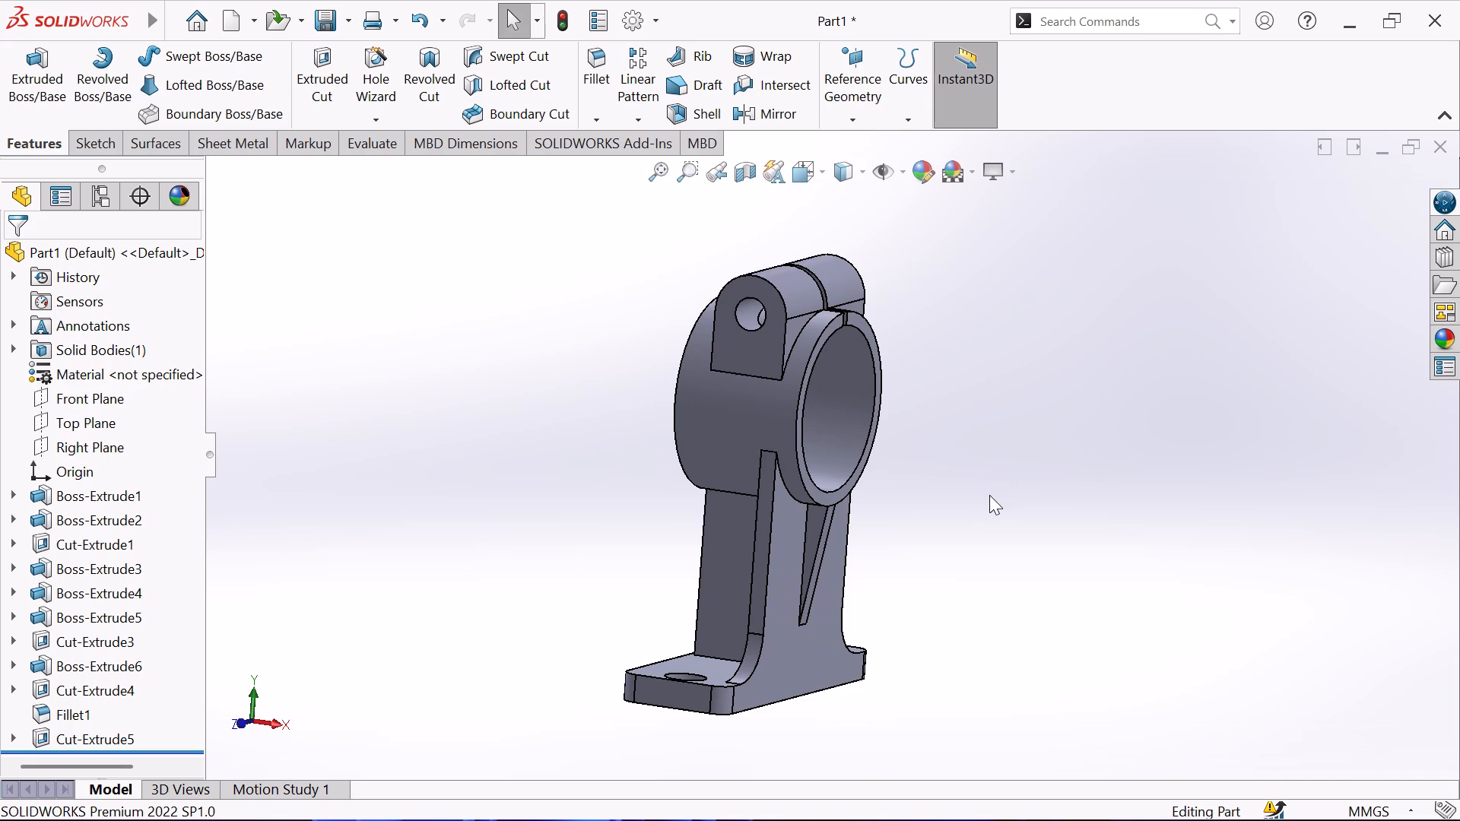
pyautogui.moveTo(989, 495); pyautogui.dragTo(1001, 495, button='middle')
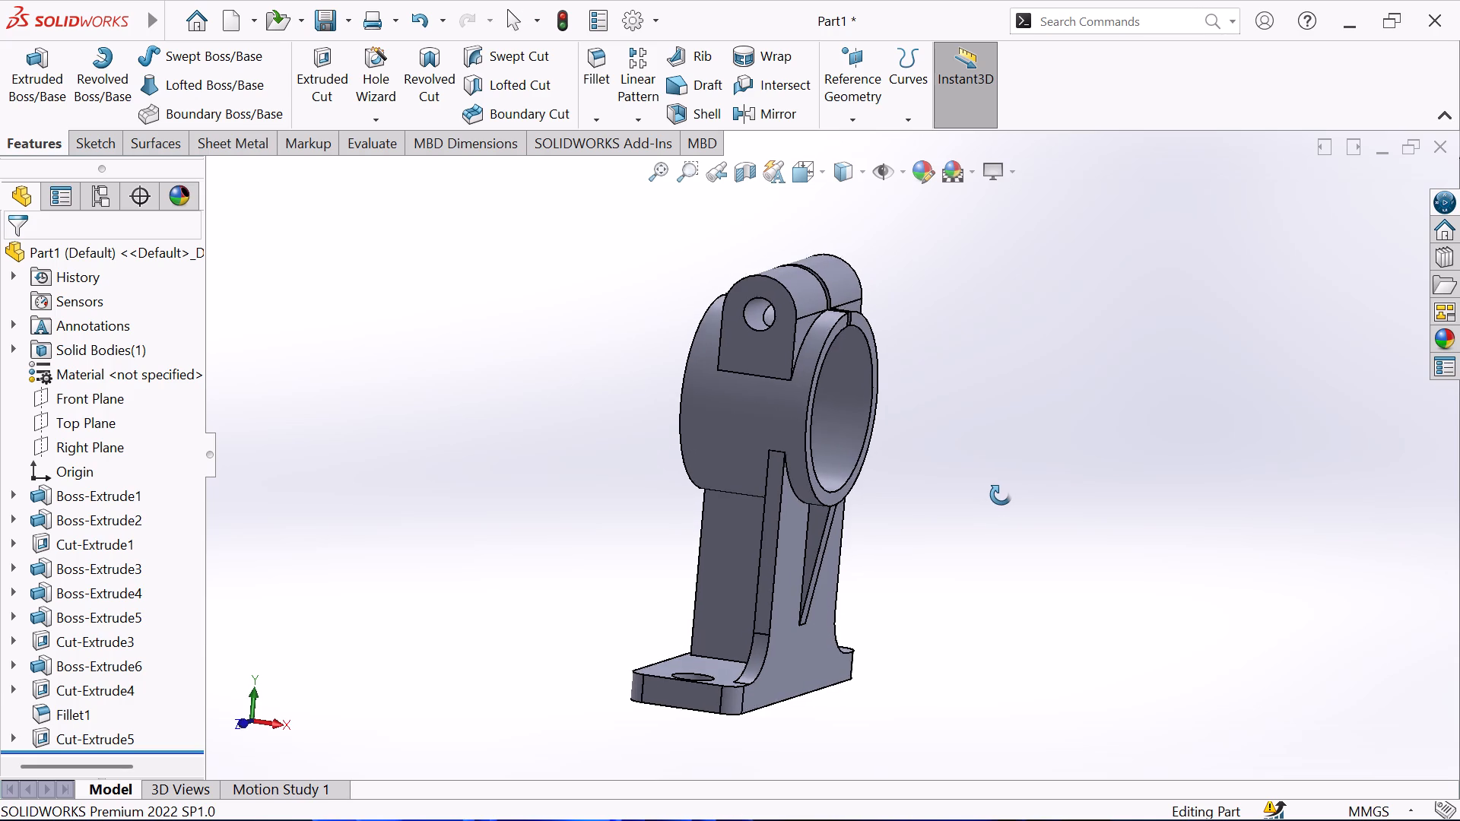
pyautogui.moveTo(1001, 495); pyautogui.dragTo(1030, 495, button='middle')
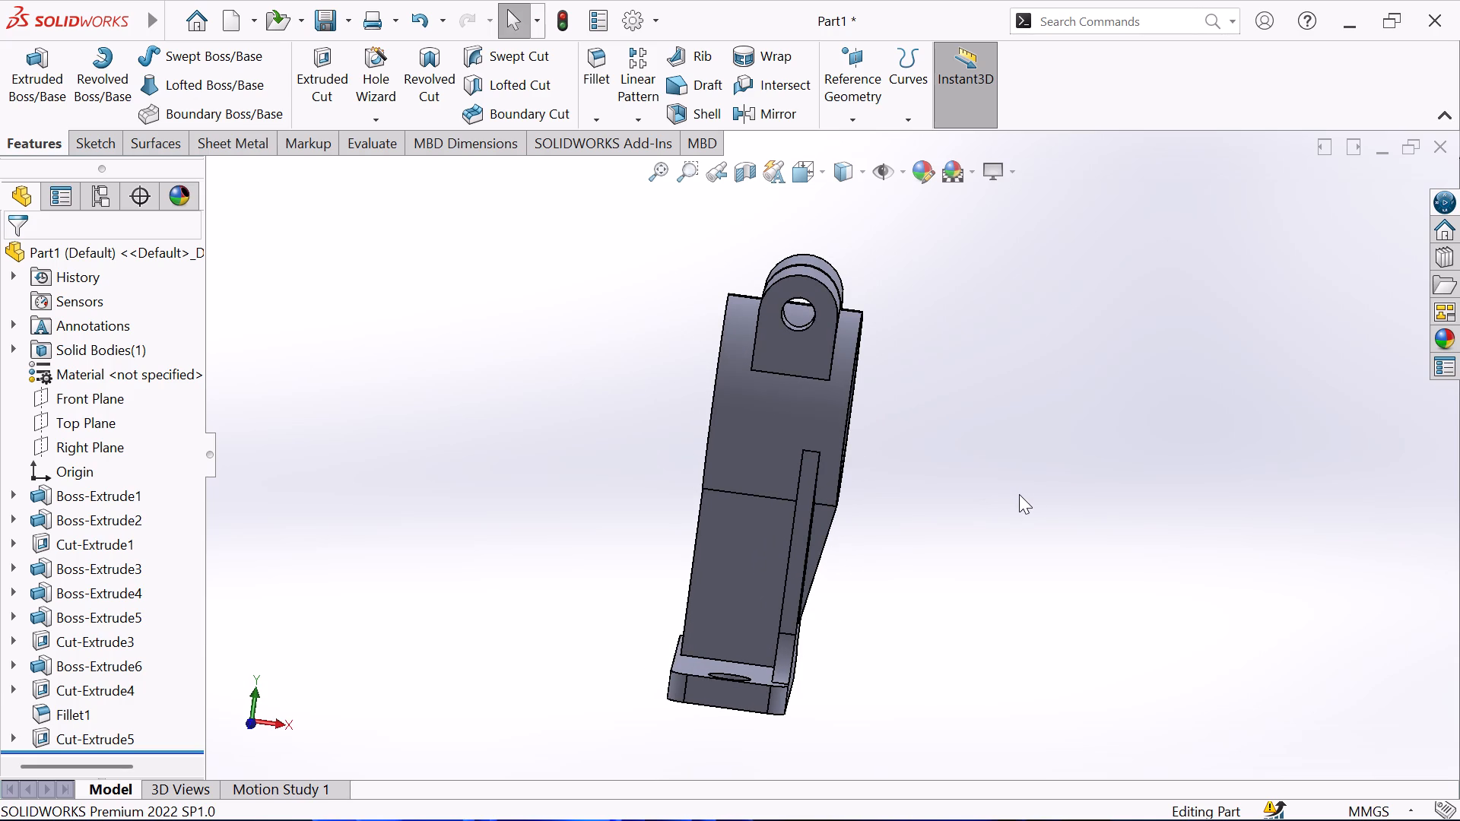
pyautogui.moveTo(881, 279); pyautogui.dragTo(887, 243, button='middle')
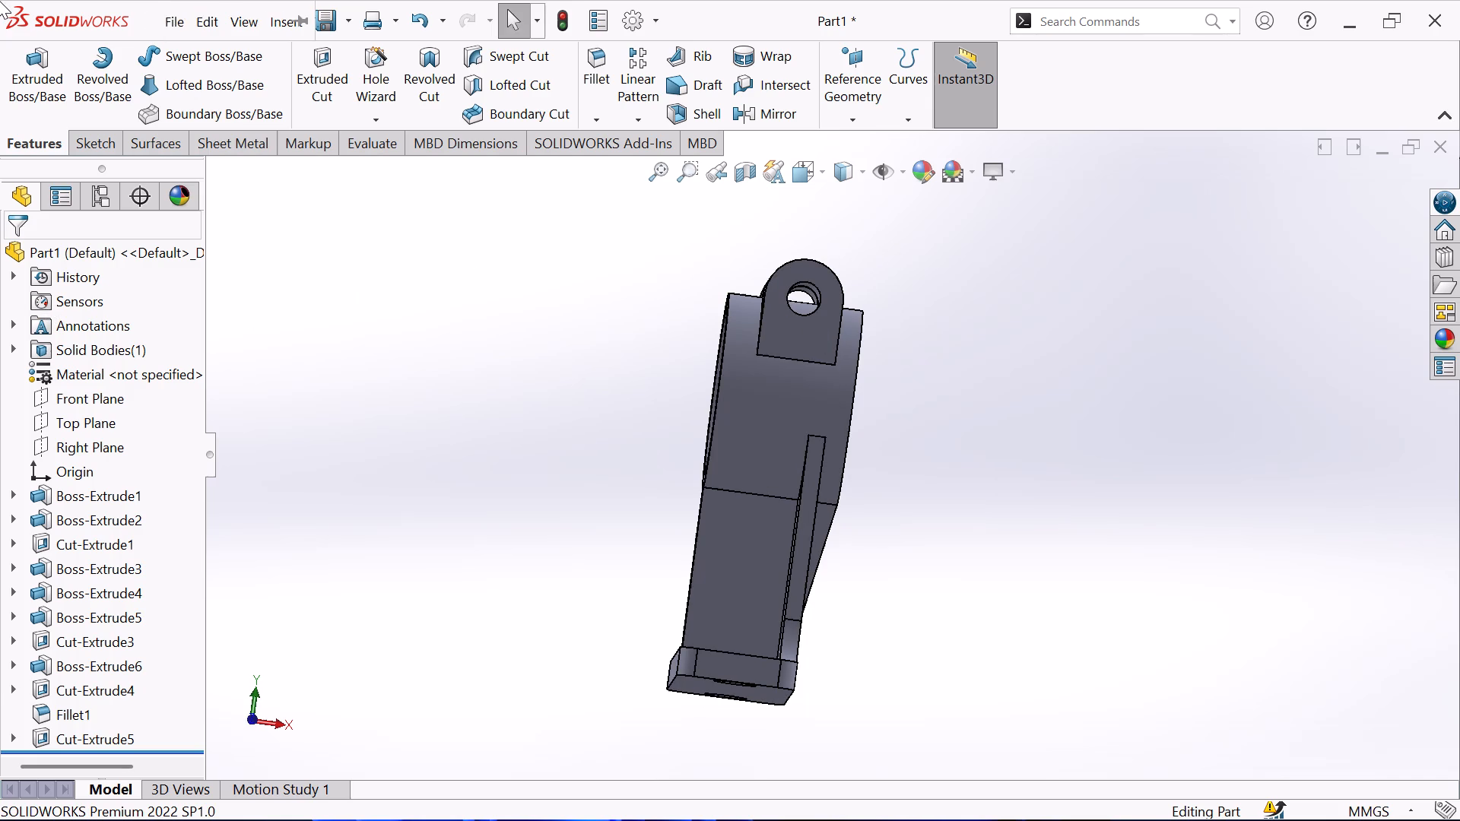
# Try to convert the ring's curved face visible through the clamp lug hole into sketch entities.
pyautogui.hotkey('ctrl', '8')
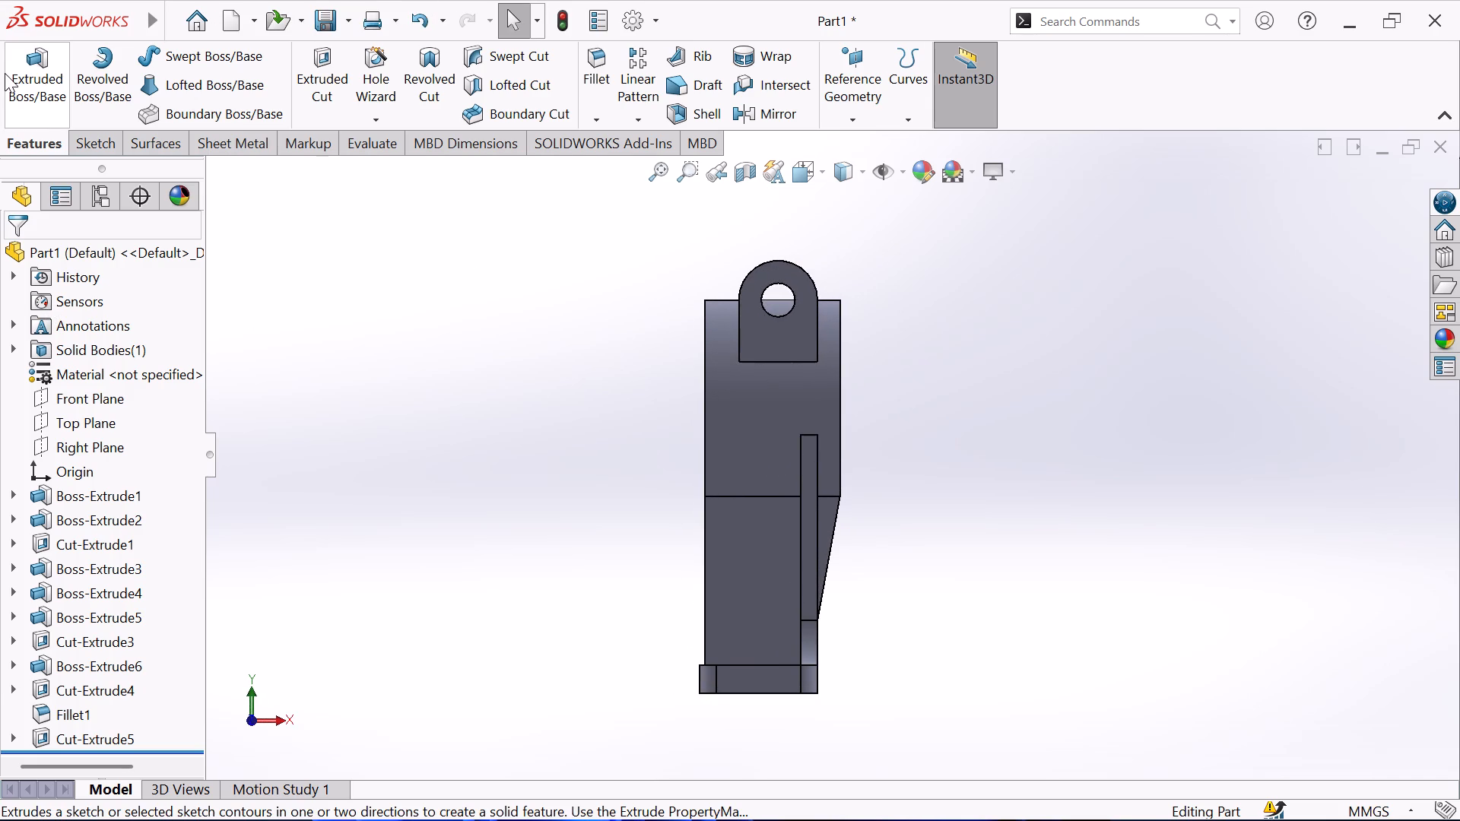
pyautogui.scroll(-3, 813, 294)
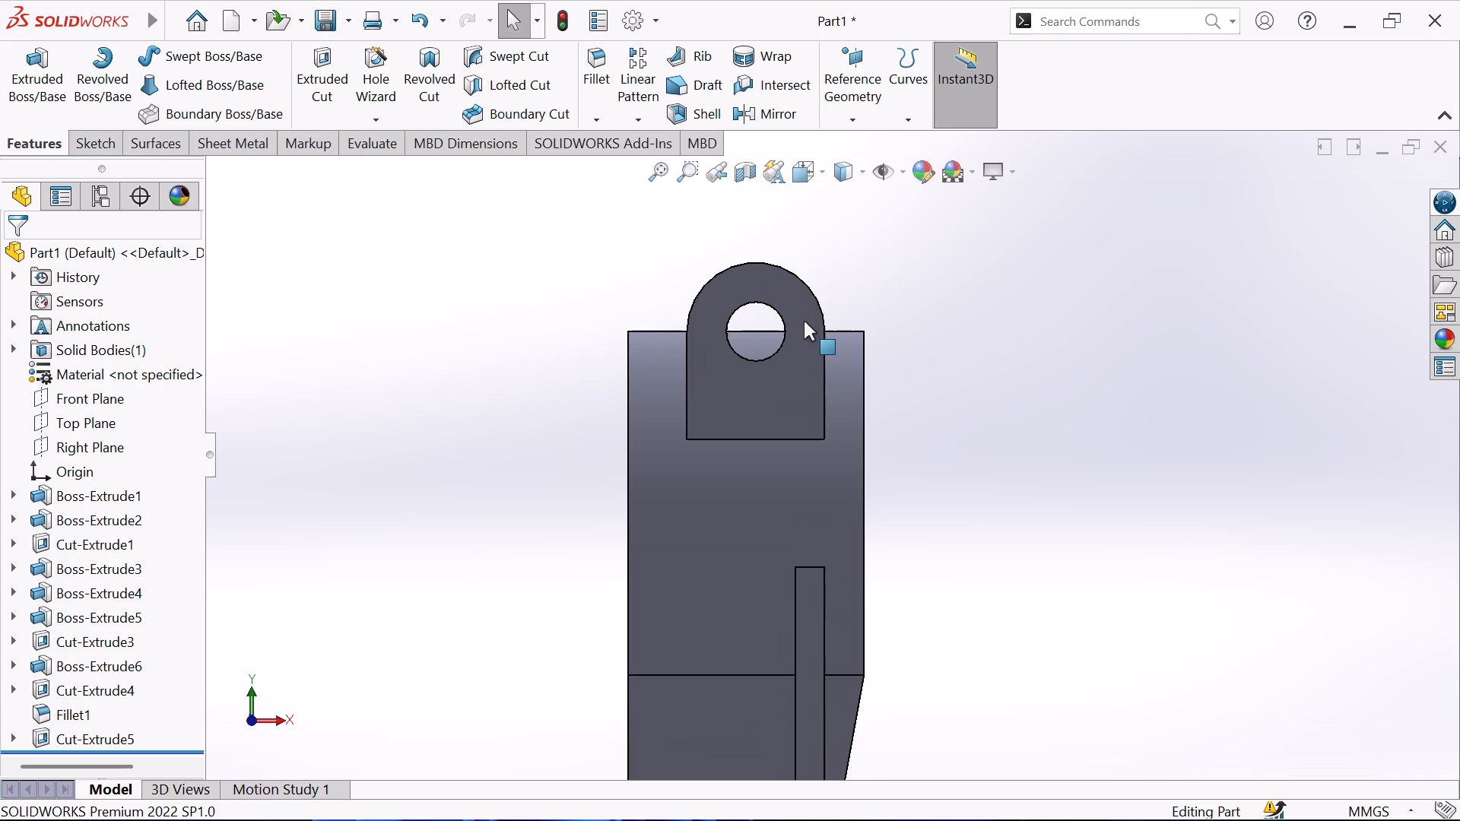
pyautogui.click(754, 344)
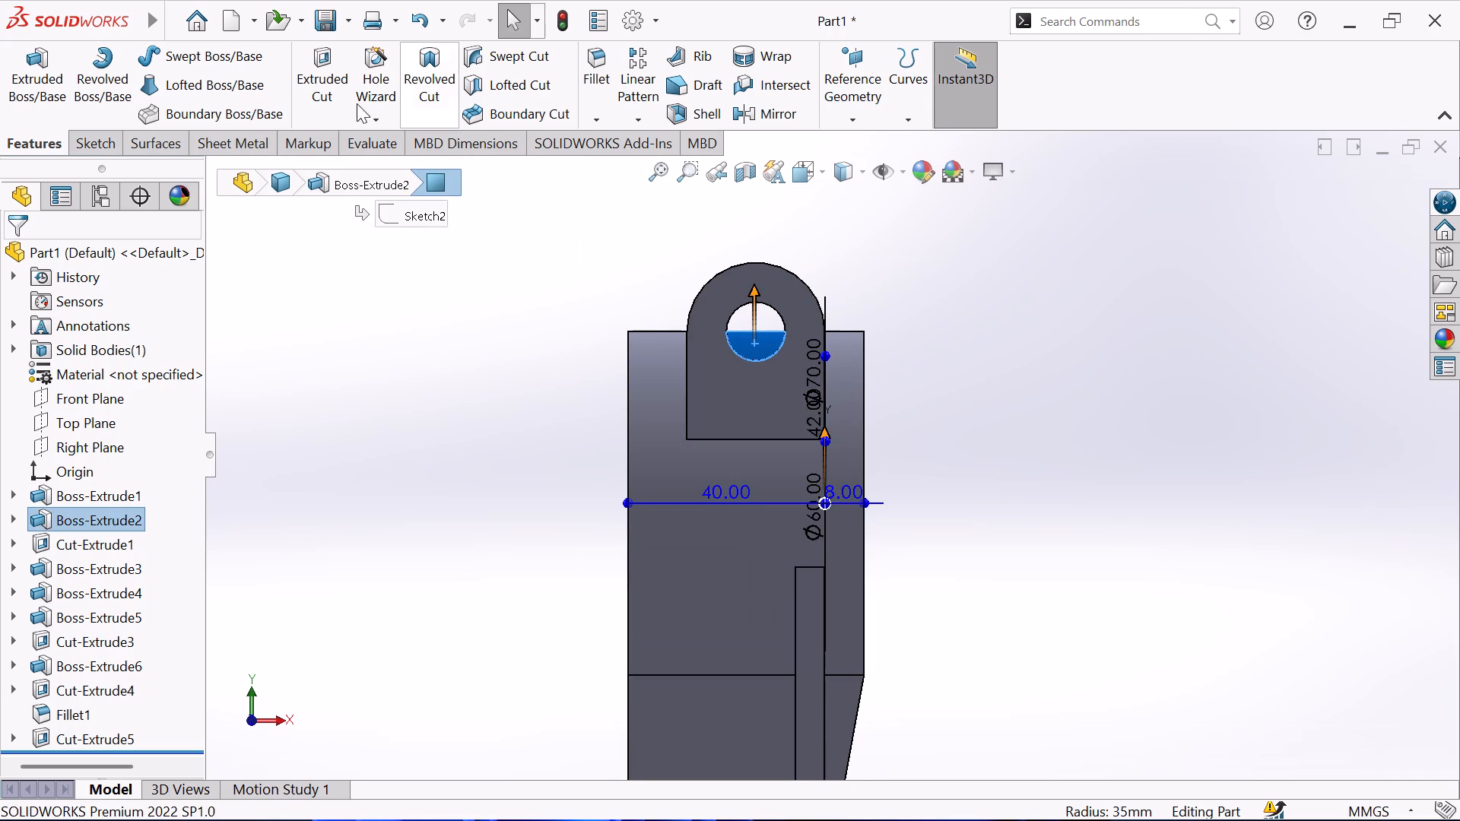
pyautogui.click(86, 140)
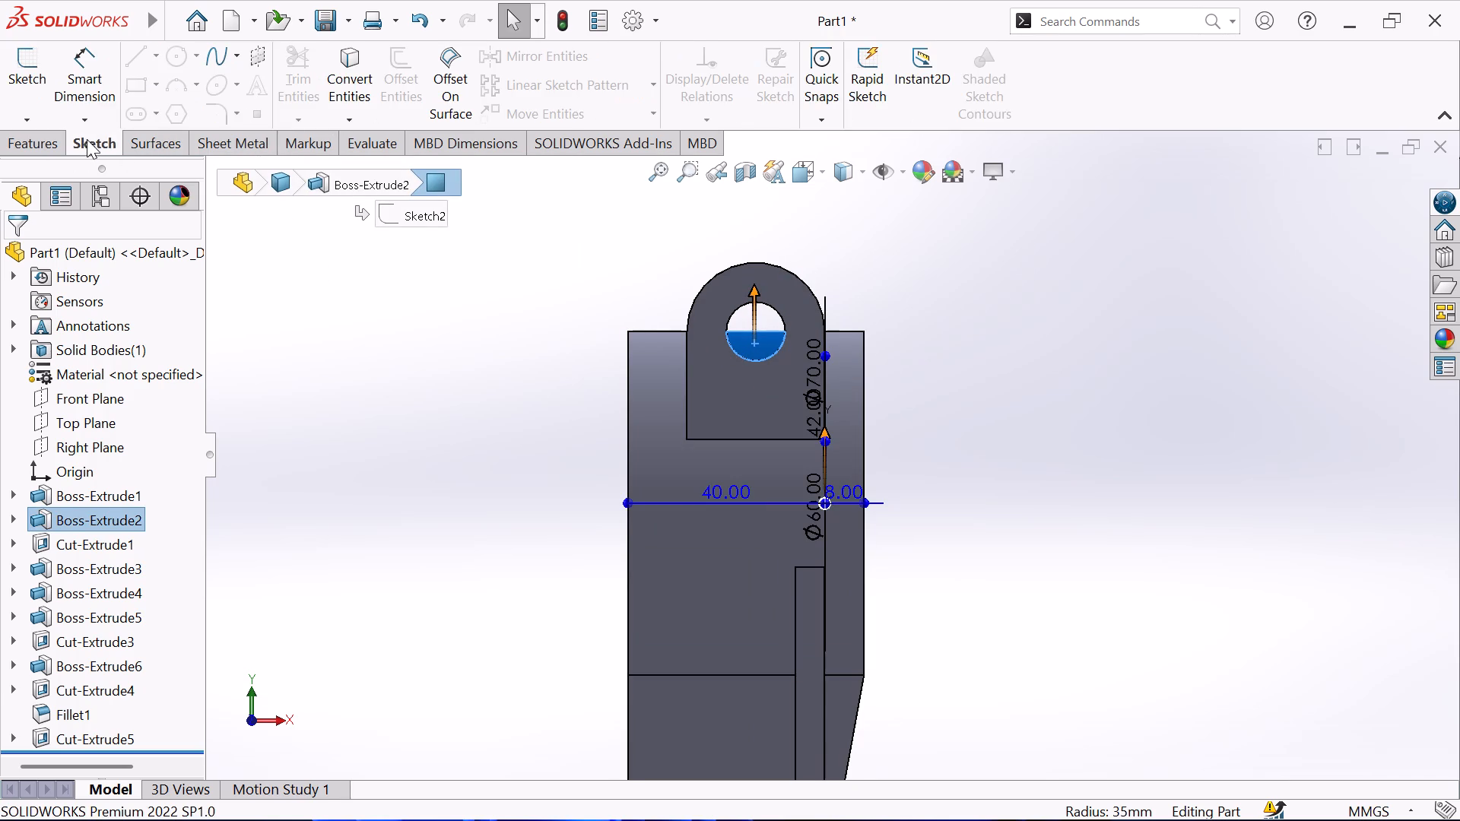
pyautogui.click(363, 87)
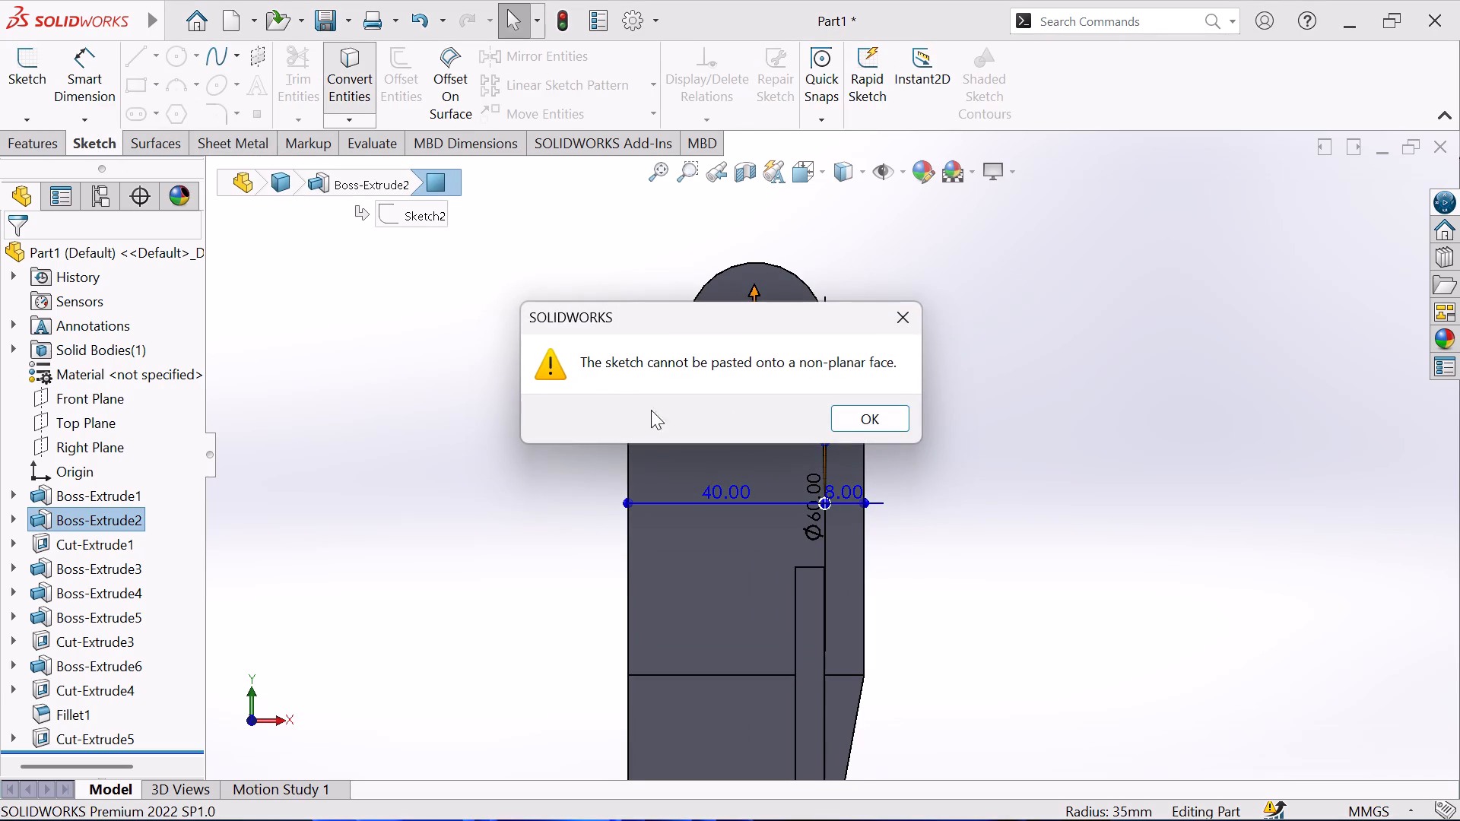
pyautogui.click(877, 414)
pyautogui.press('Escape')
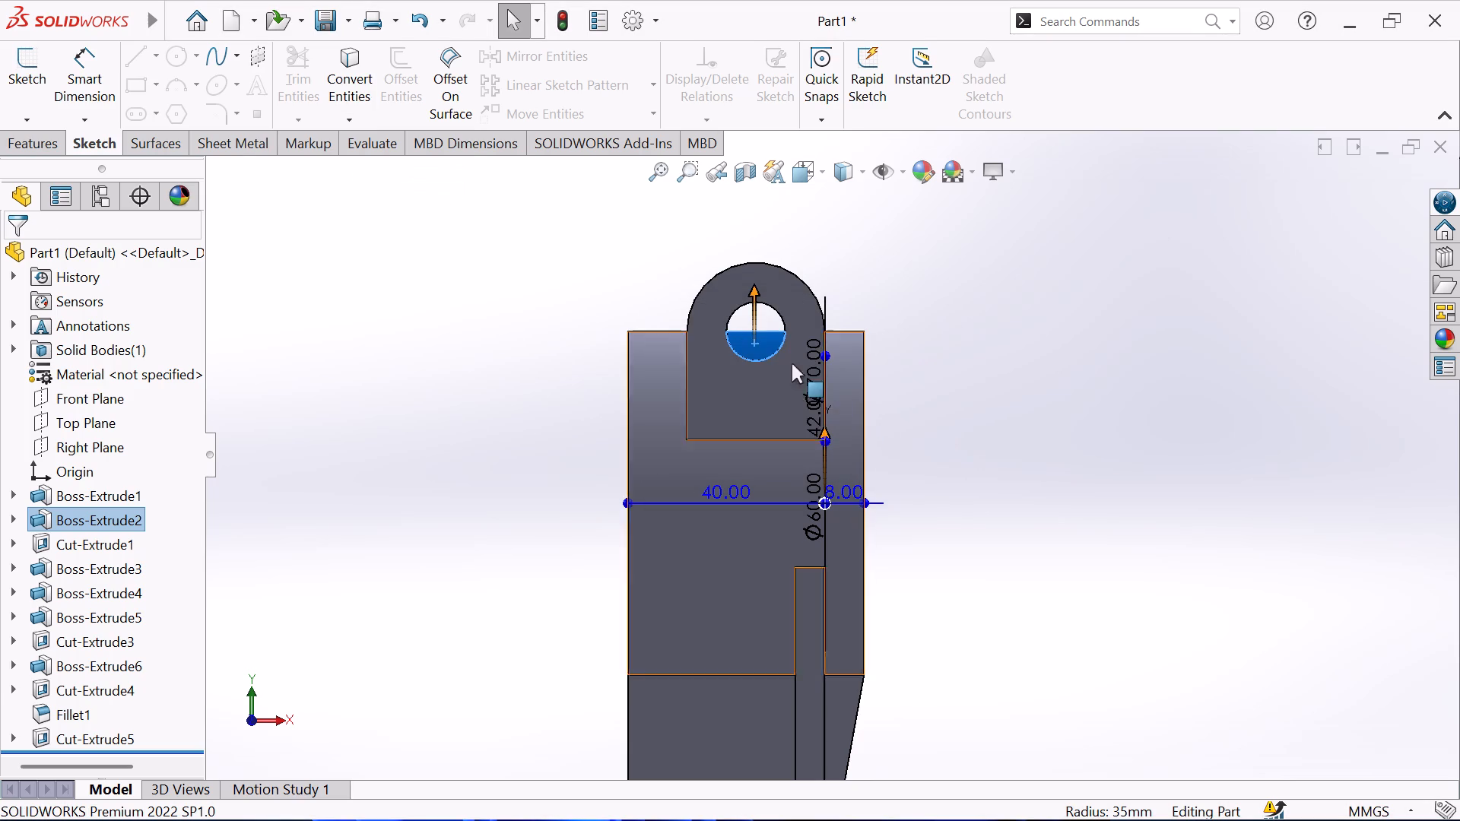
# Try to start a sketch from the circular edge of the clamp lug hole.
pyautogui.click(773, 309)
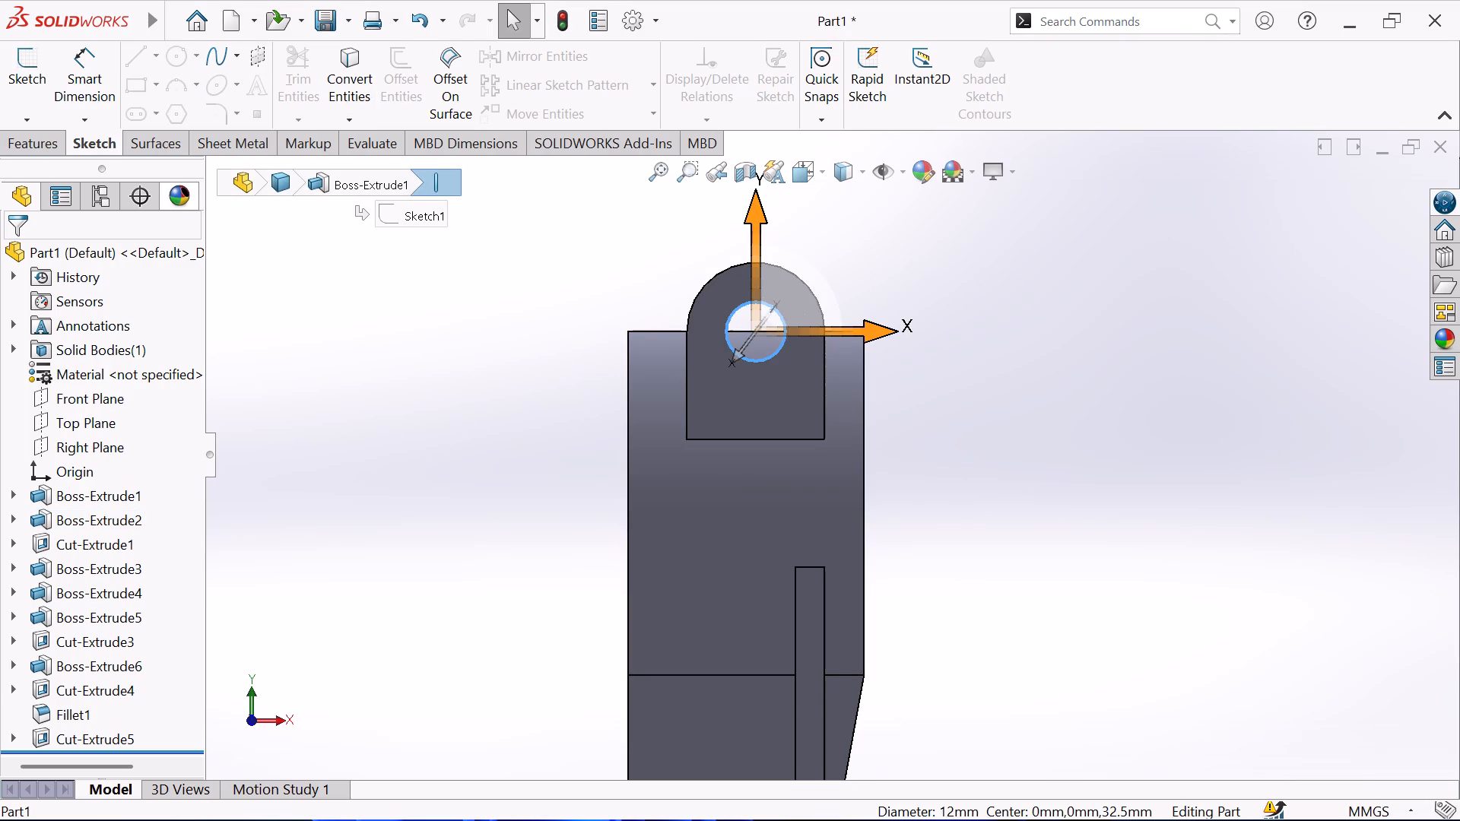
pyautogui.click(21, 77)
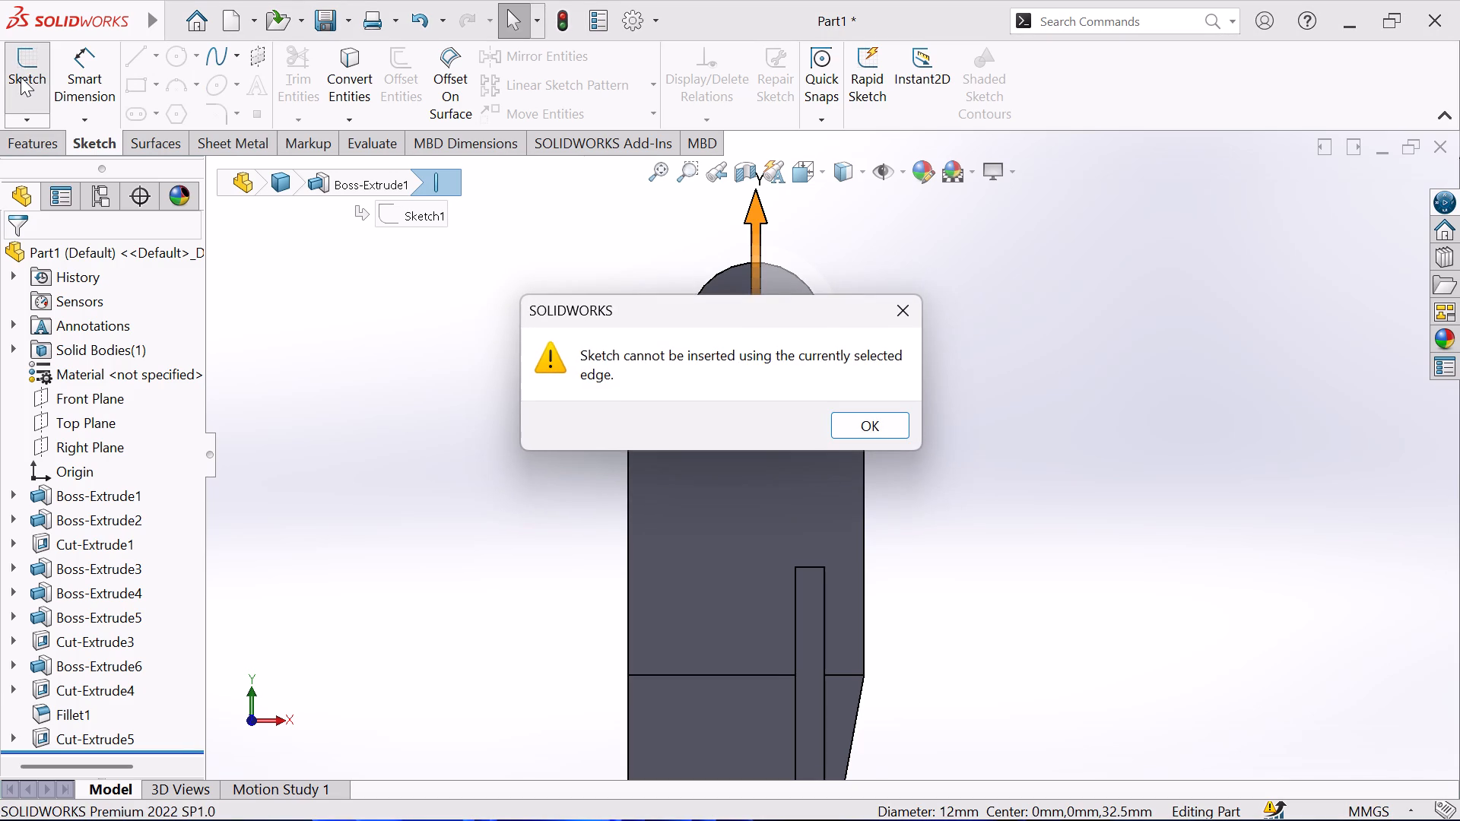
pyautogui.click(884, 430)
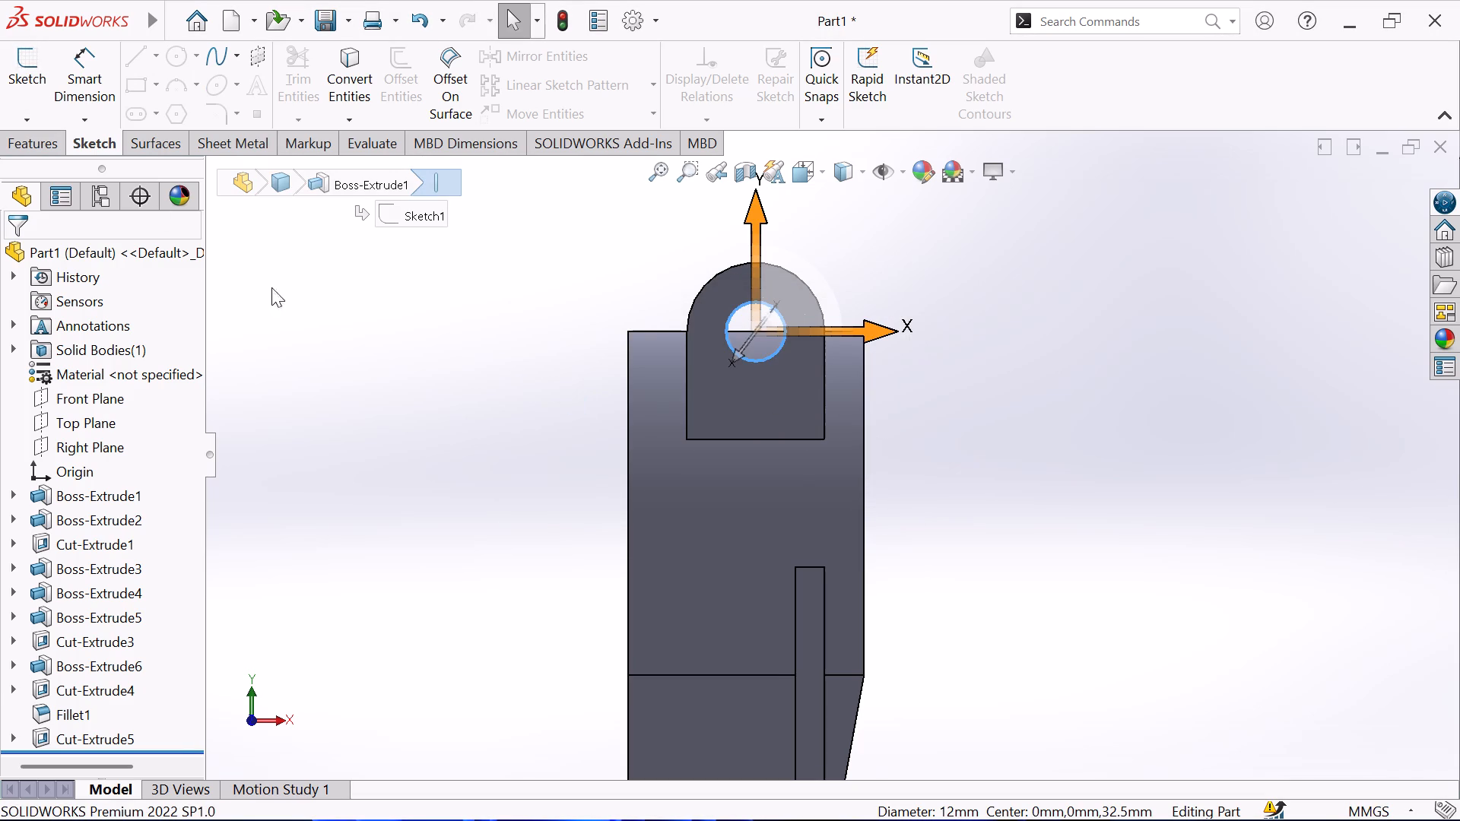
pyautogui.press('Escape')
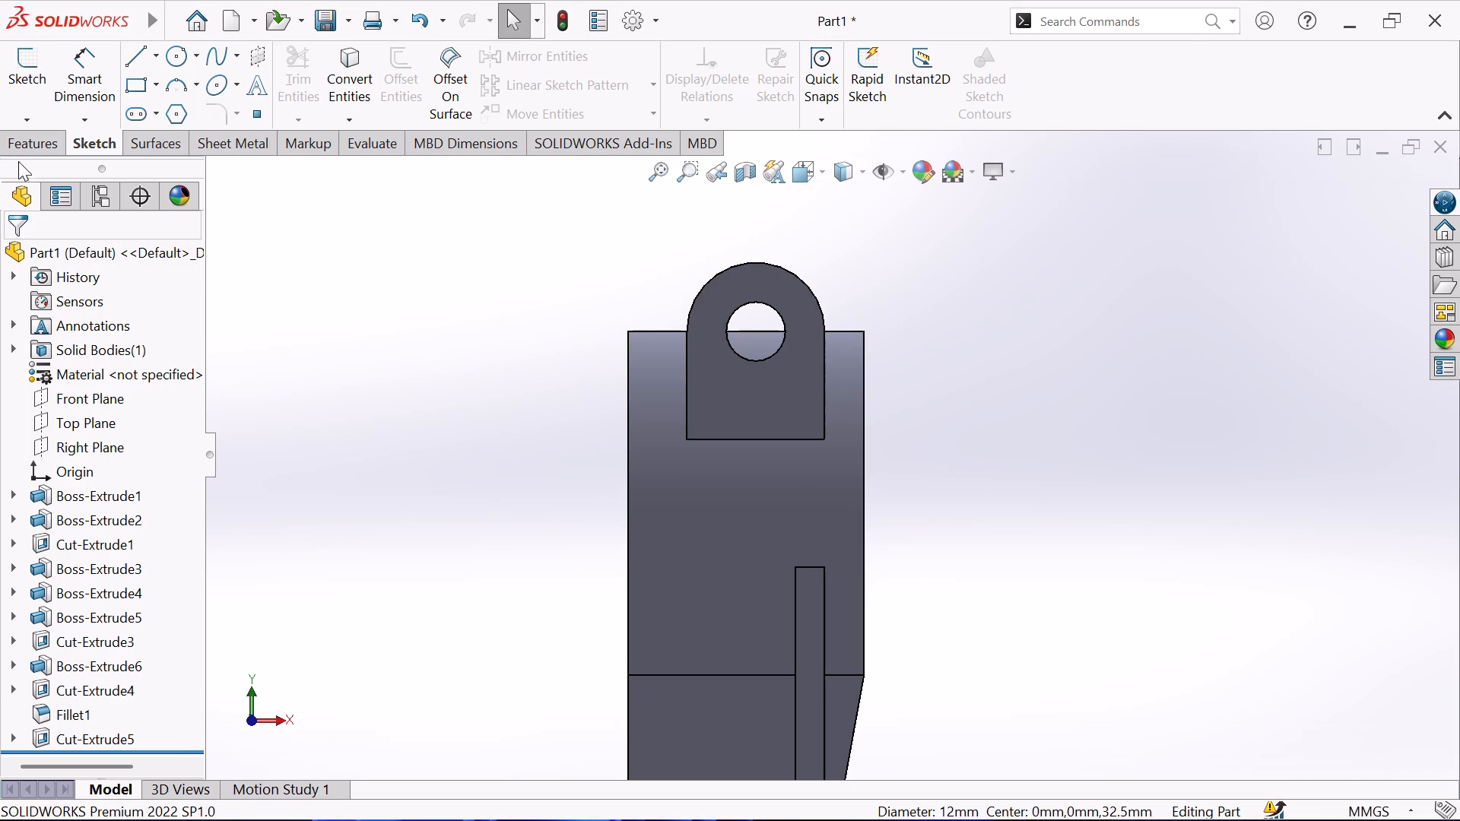
# Sketch on the Front Plane and convert the clamp lug hole's 12 mm circular edge into a sketch circle.
pyautogui.click(74, 399)
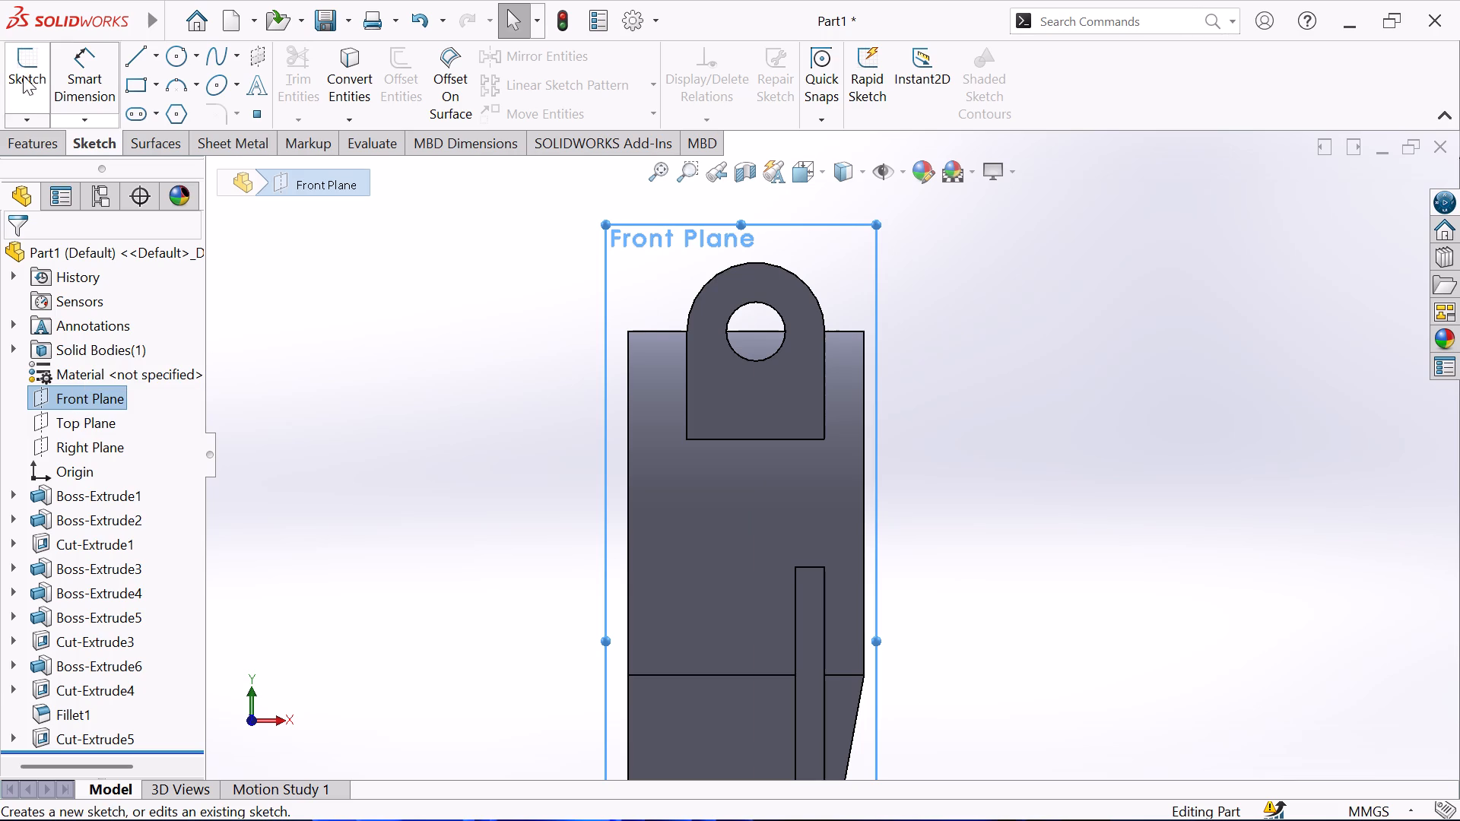
pyautogui.click(23, 75)
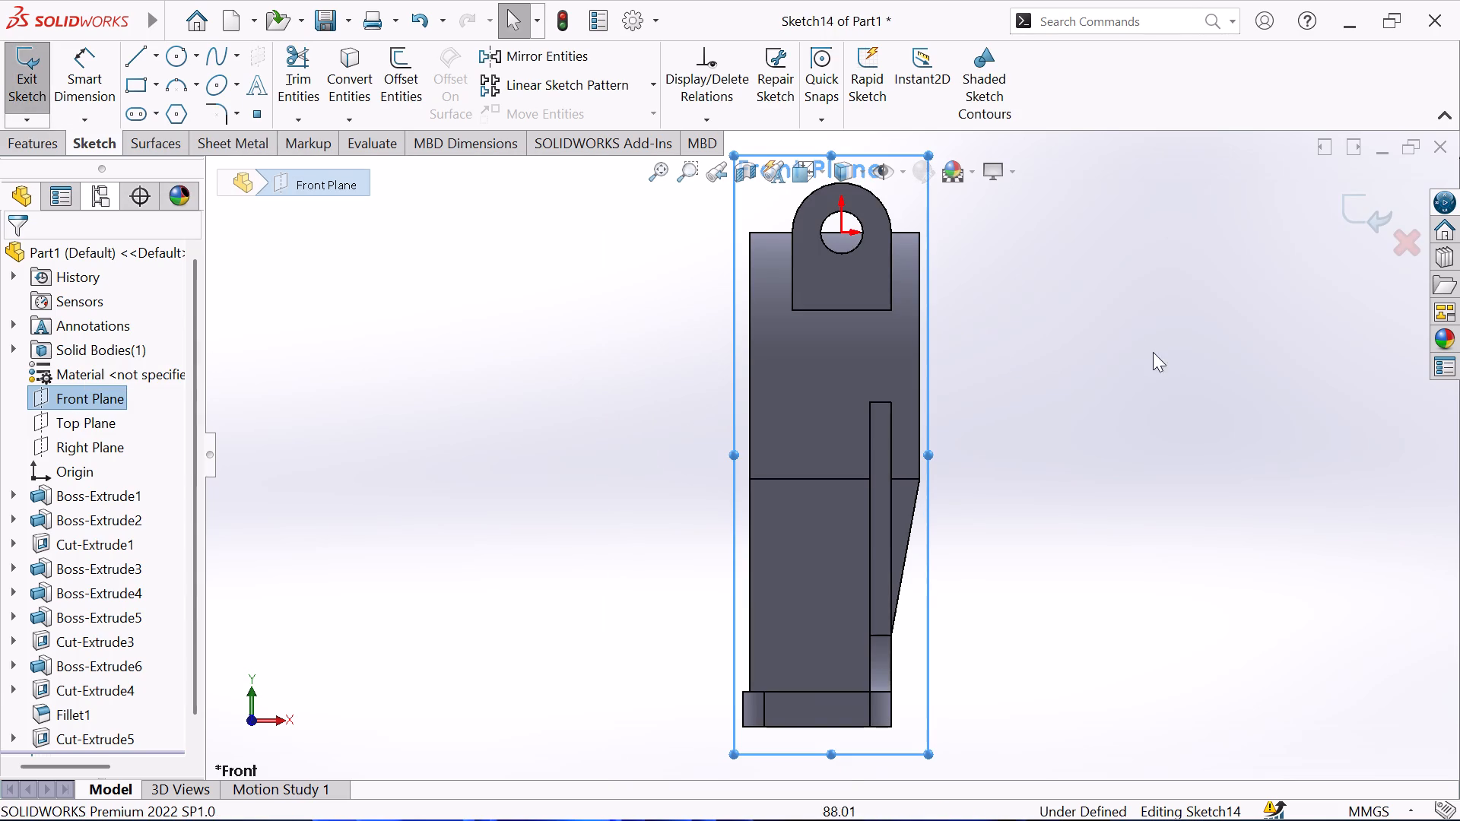
pyautogui.scroll(-3, 944, 249)
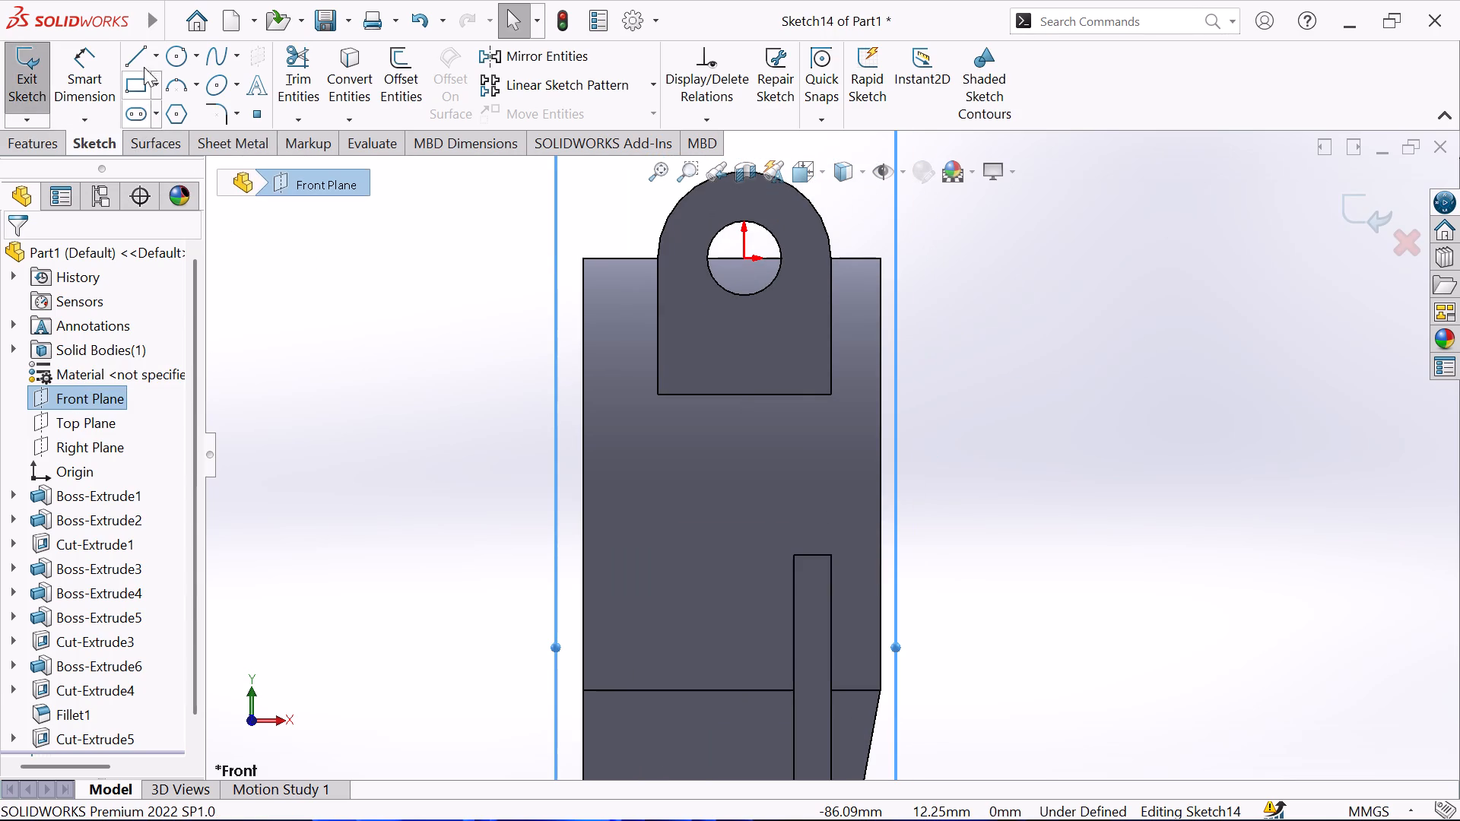
pyautogui.click(774, 241)
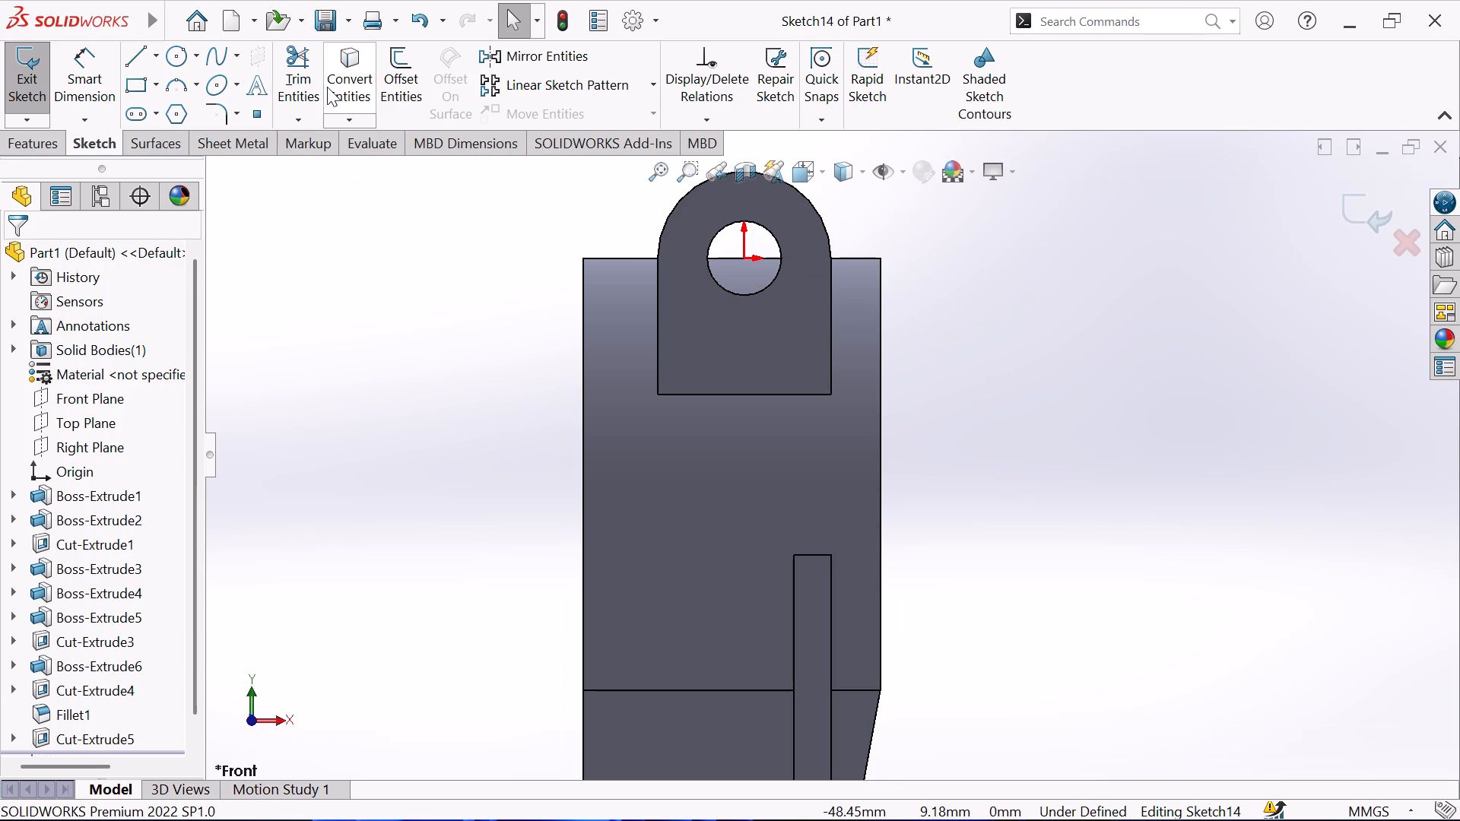
pyautogui.click(329, 86)
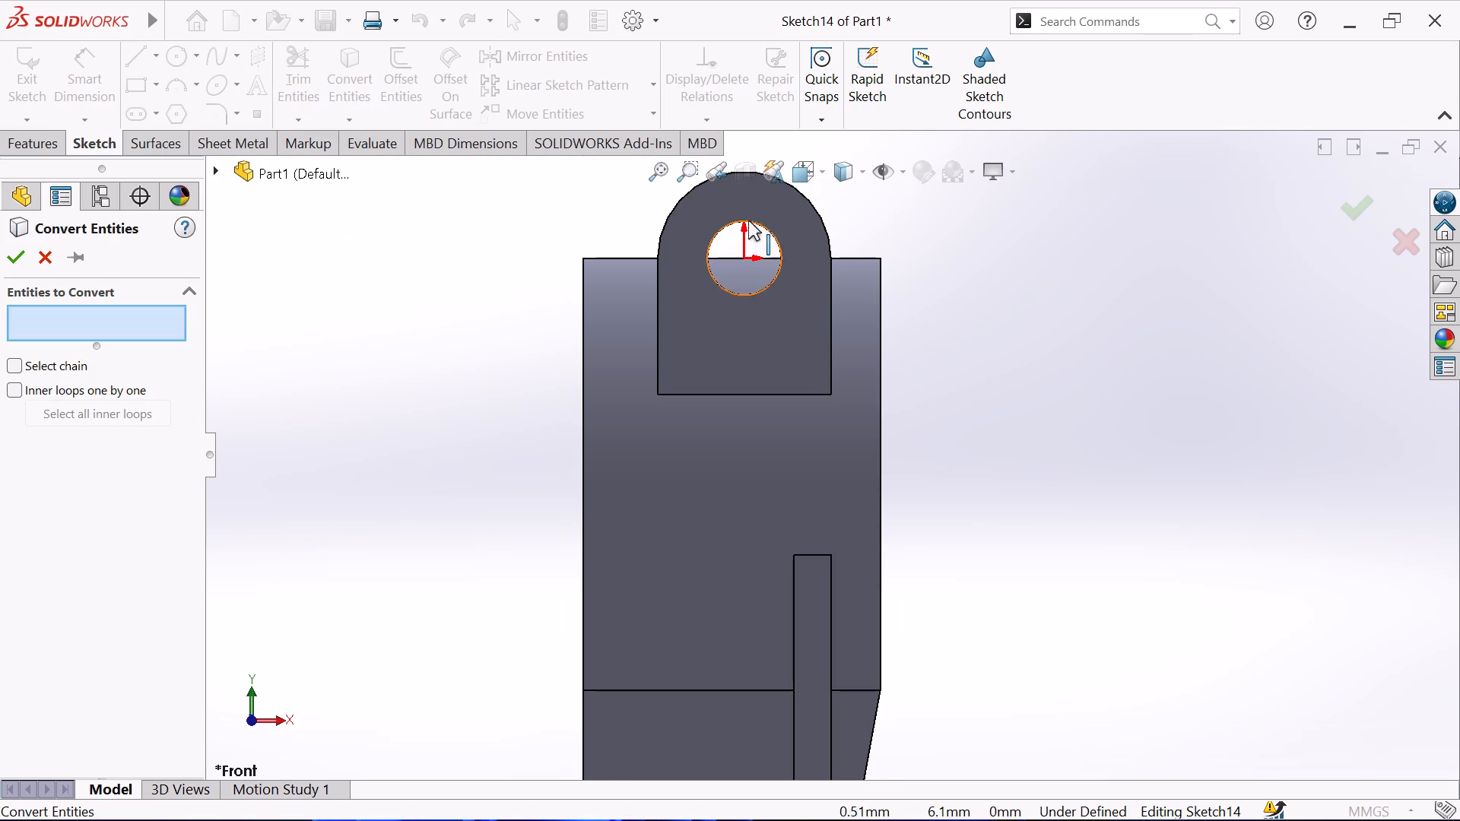
pyautogui.click(752, 220)
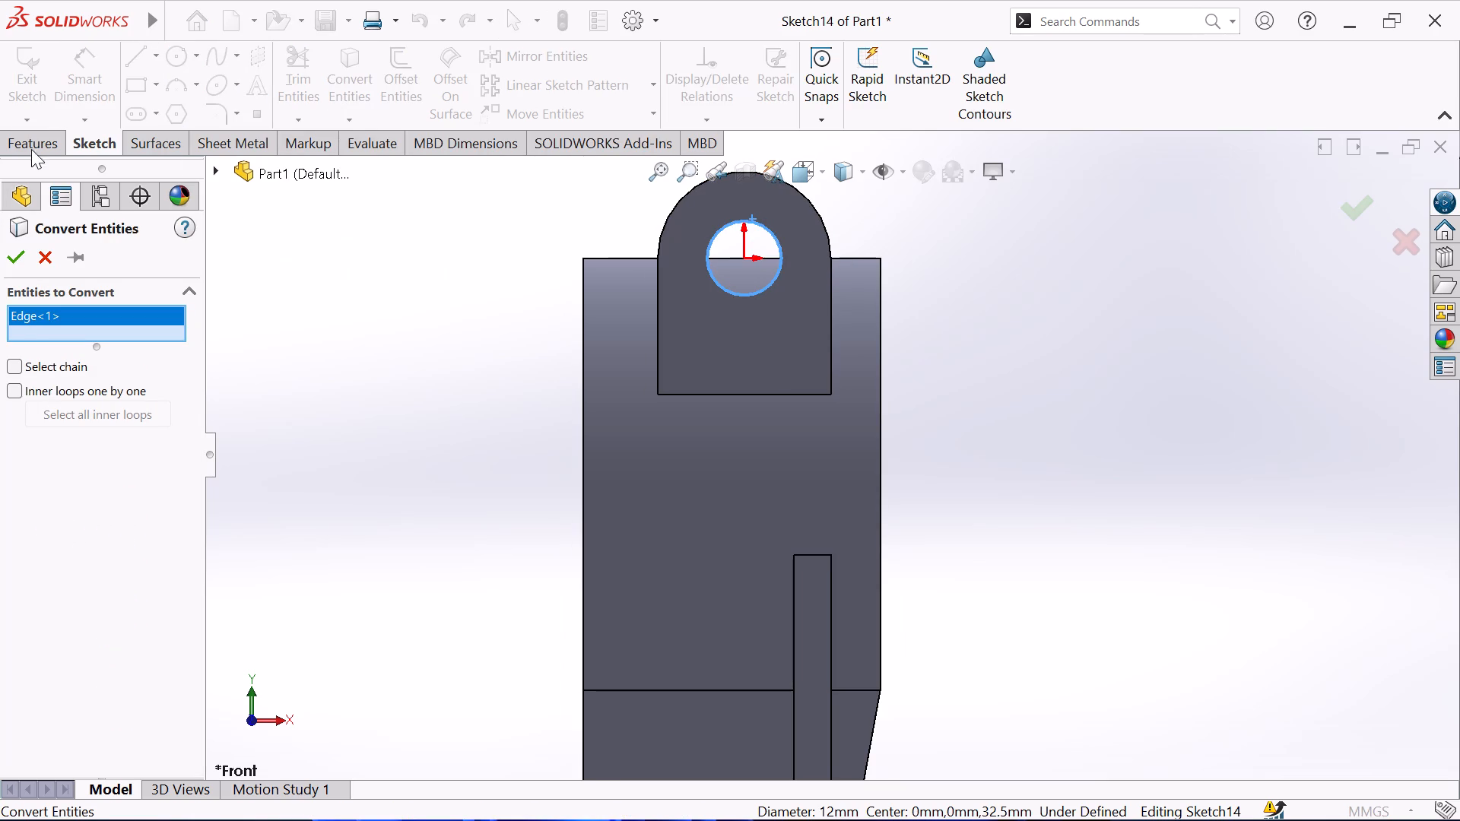
pyautogui.click(5, 250)
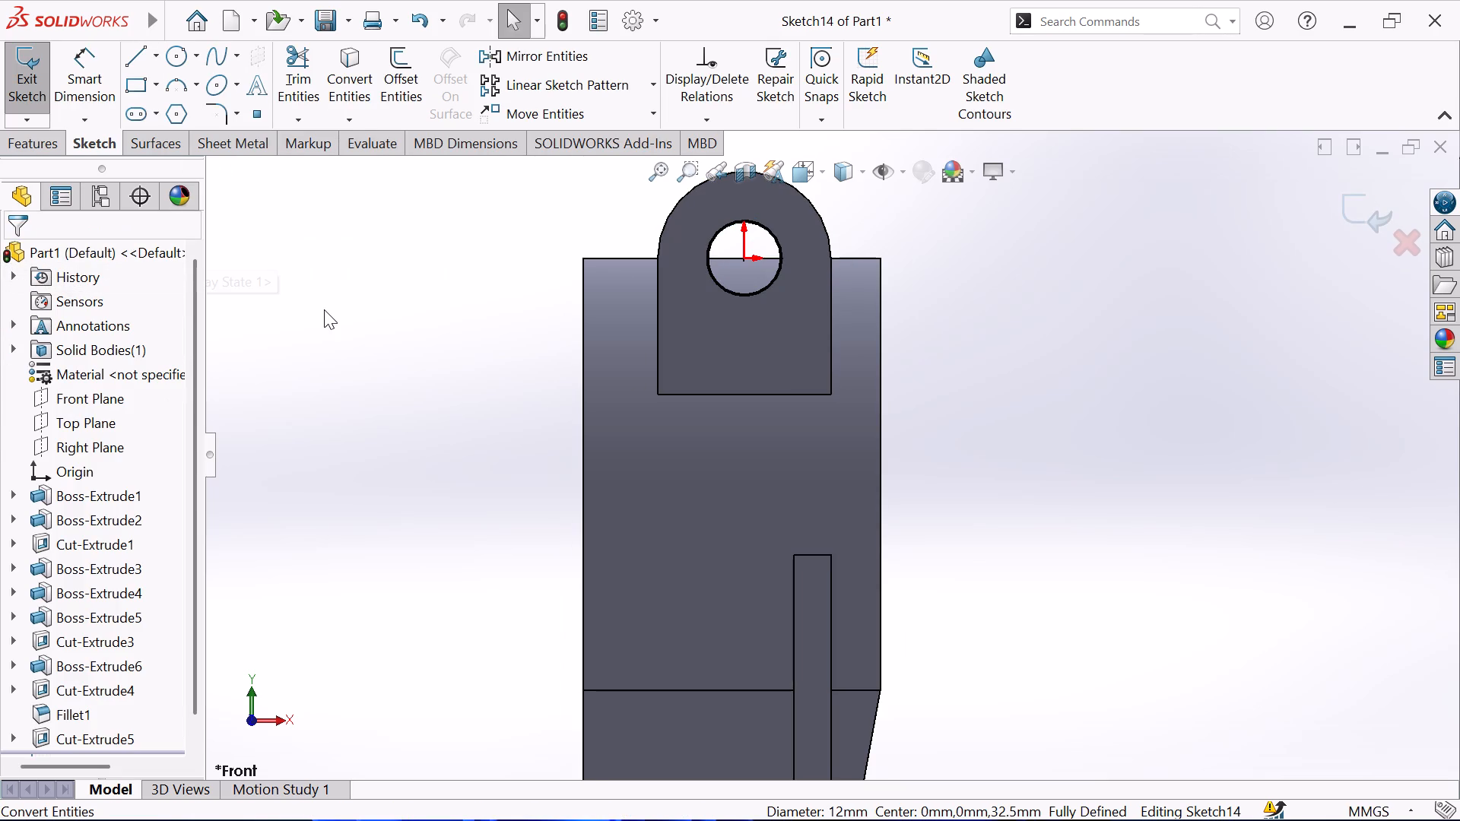
# Cut the converted circle through the clamp lugs with an Extruded Cut set to Through All - Both.
pyautogui.click(31, 139)
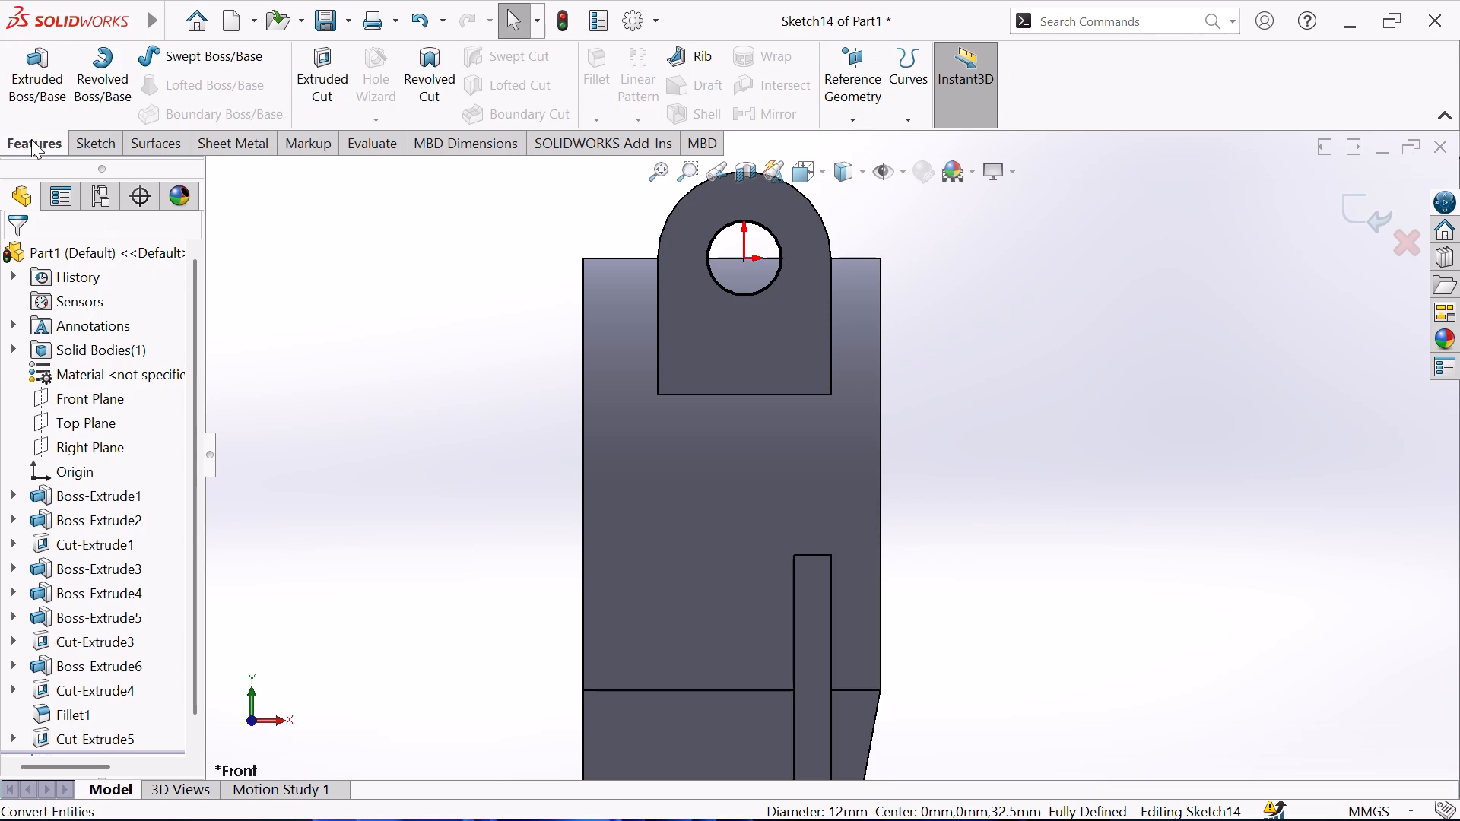
pyautogui.click(316, 72)
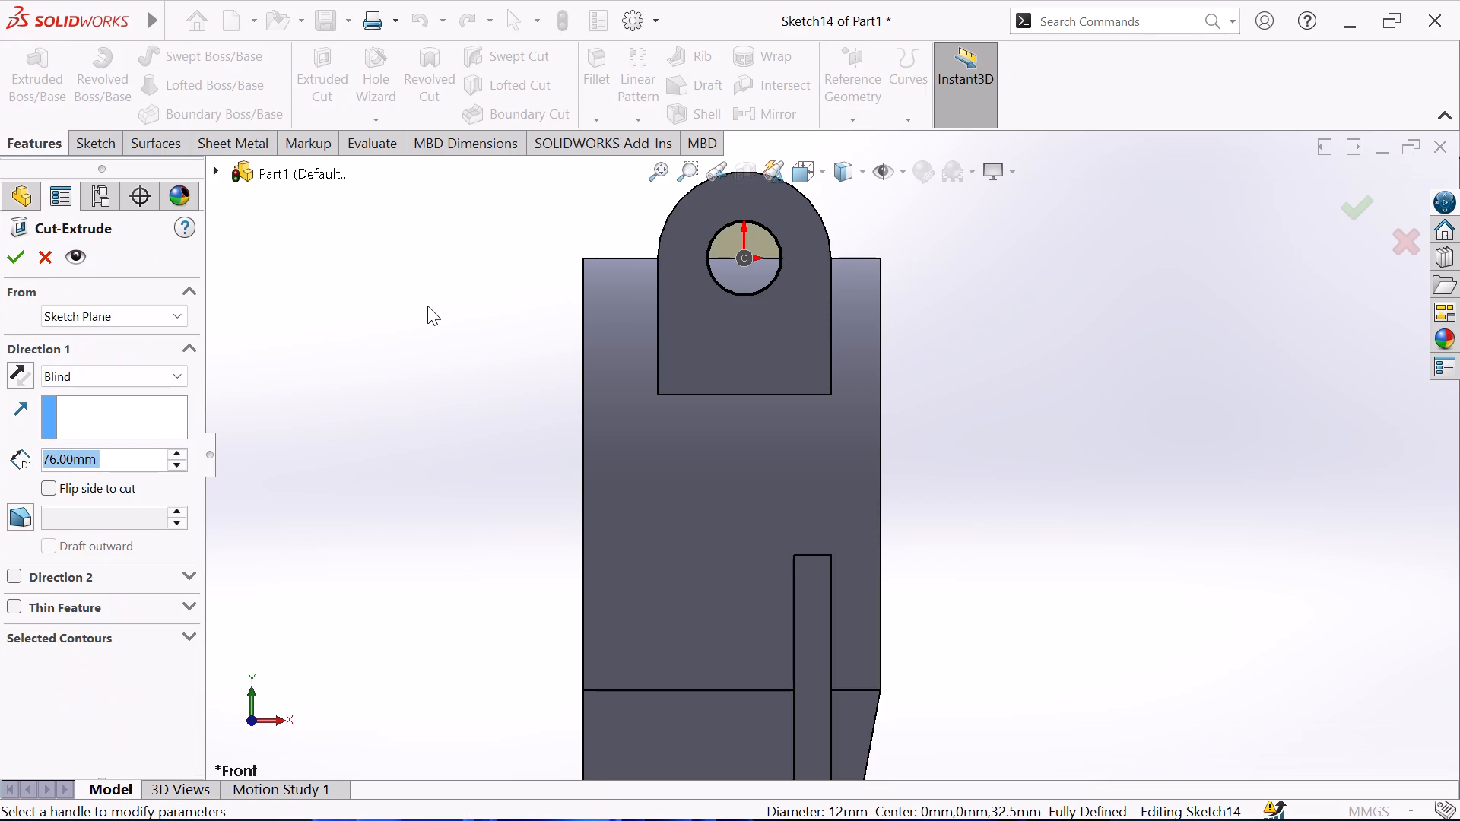
pyautogui.moveTo(427, 306); pyautogui.dragTo(468, 313, button='middle')
pyautogui.moveTo(402, 319); pyautogui.dragTo(423, 319, button='middle')
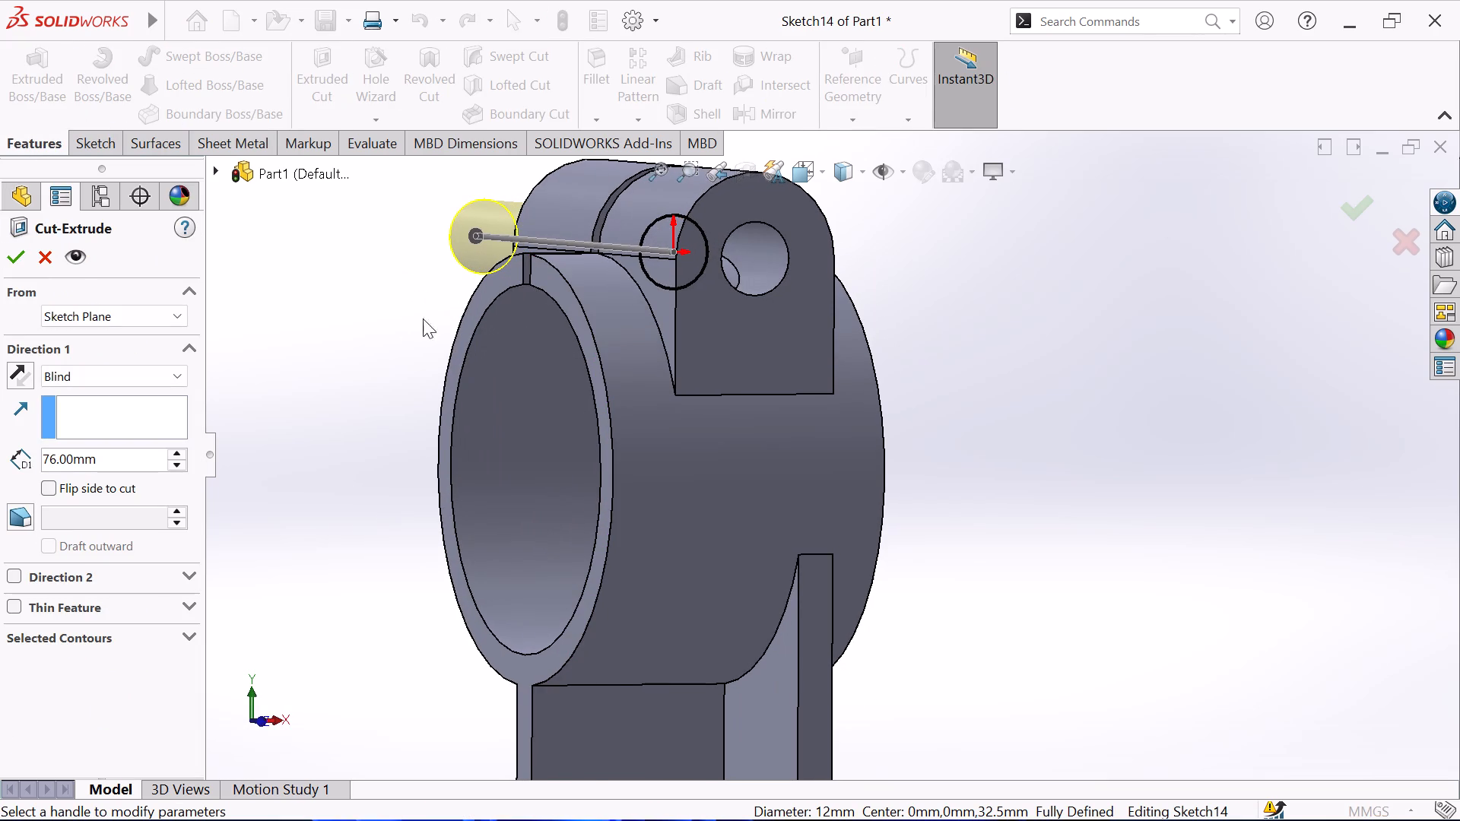
pyautogui.moveTo(423, 319); pyautogui.dragTo(453, 321, button='middle')
pyautogui.click(179, 377)
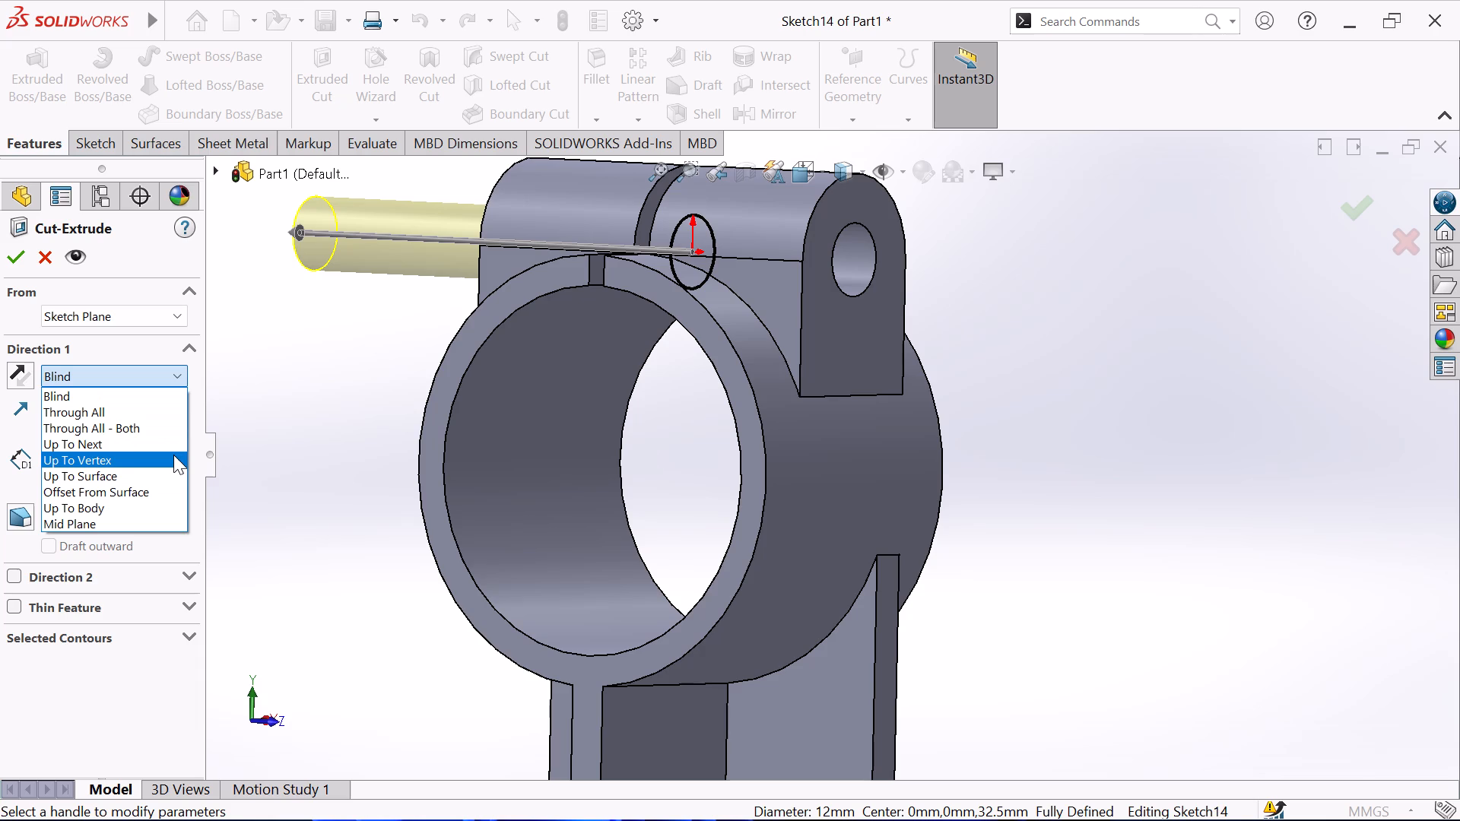
pyautogui.click(167, 430)
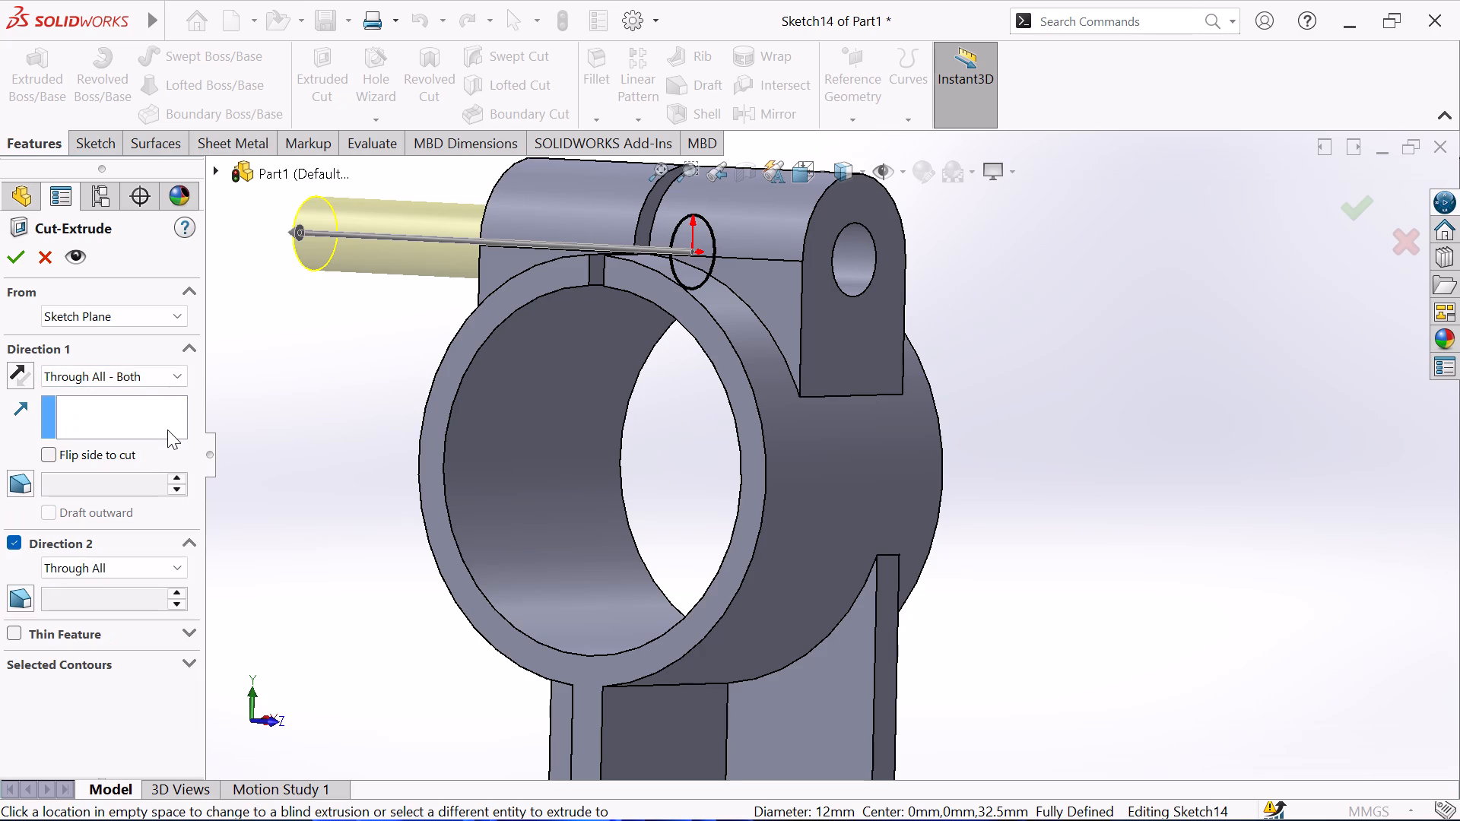
pyautogui.click(14, 251)
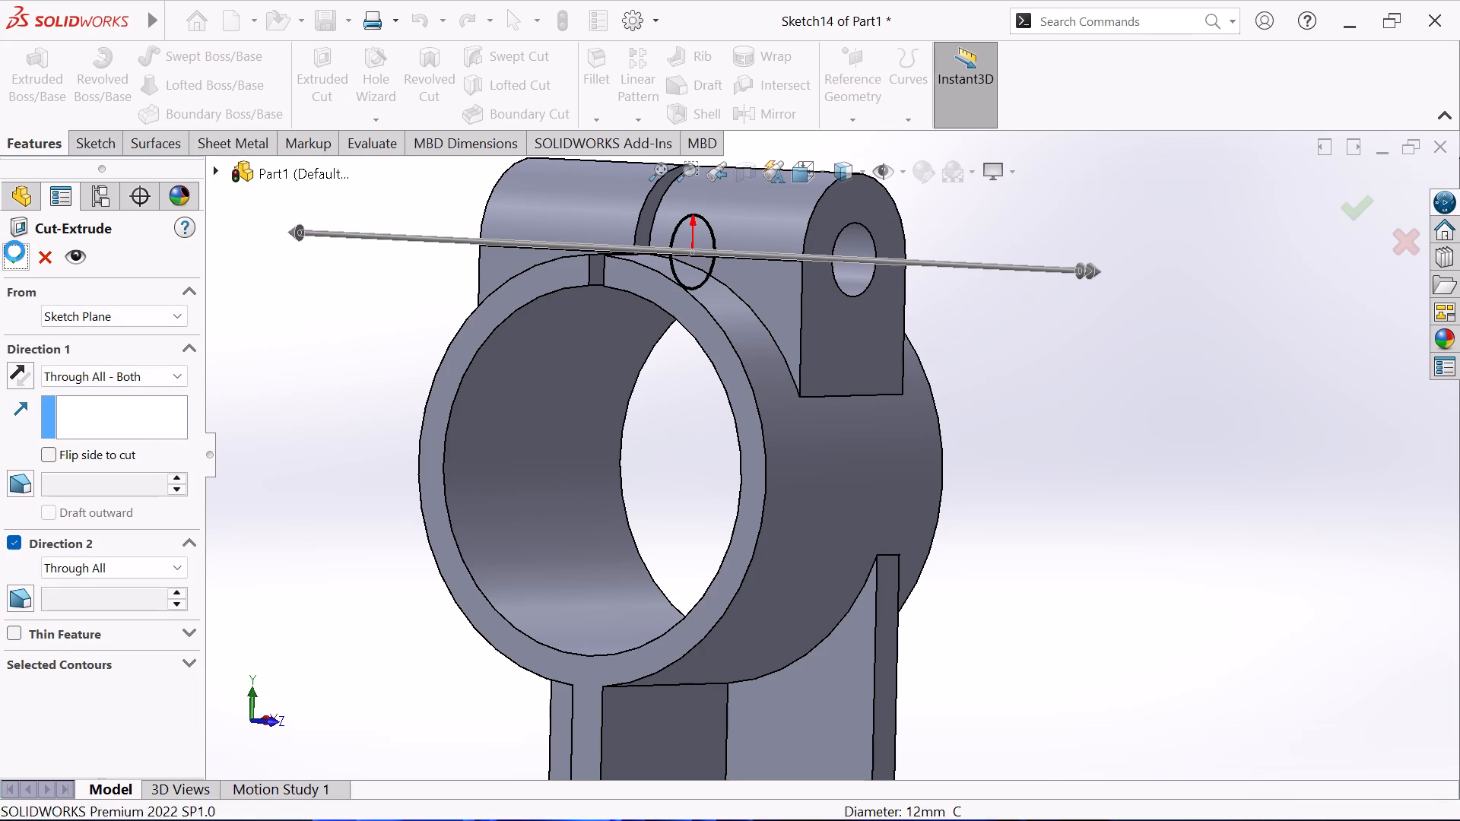
pyautogui.press('Escape')
pyautogui.moveTo(1018, 365); pyautogui.dragTo(1001, 369, button='middle')
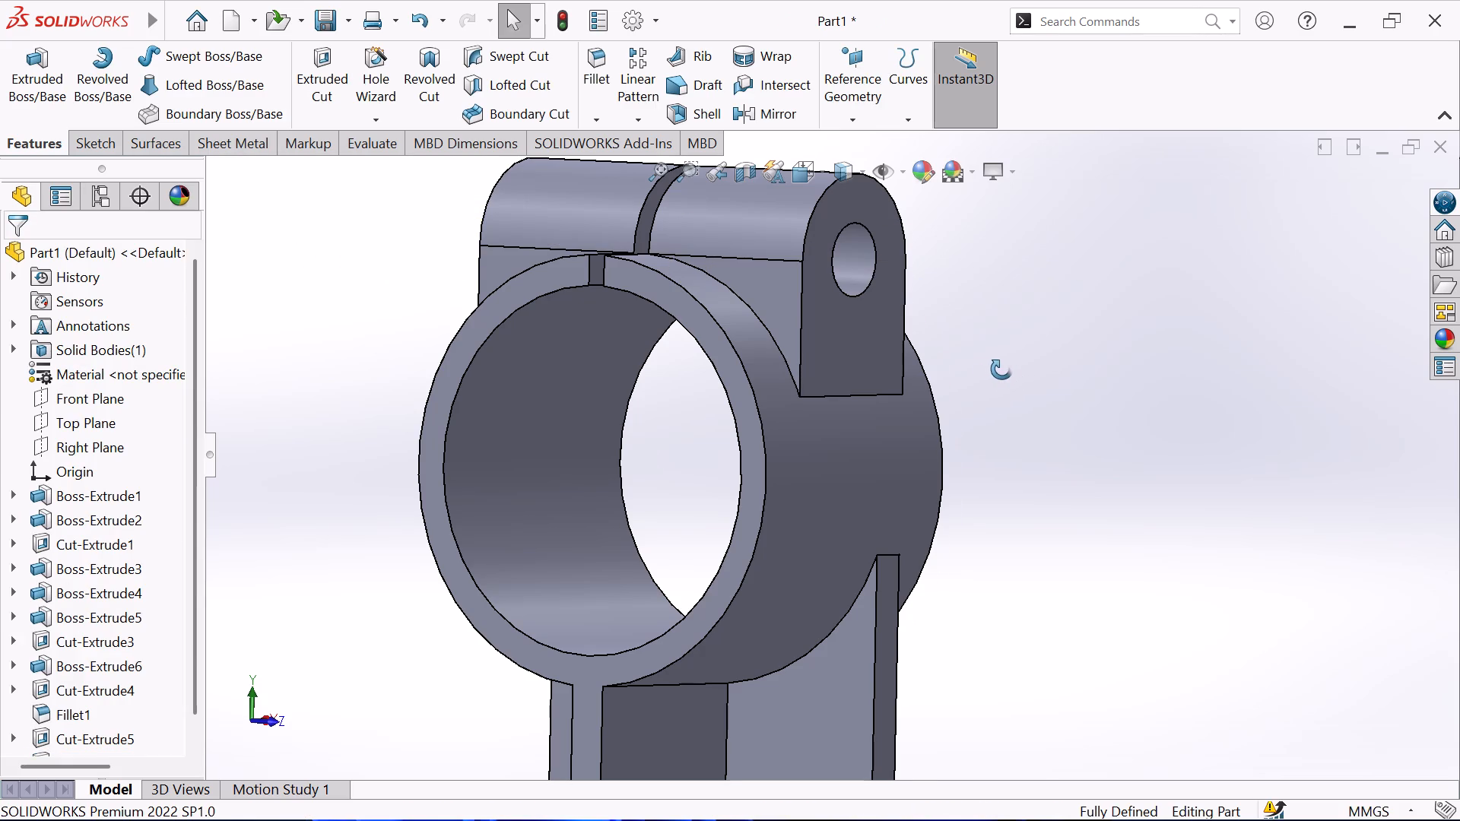
pyautogui.moveTo(1001, 369); pyautogui.dragTo(925, 356, button='middle')
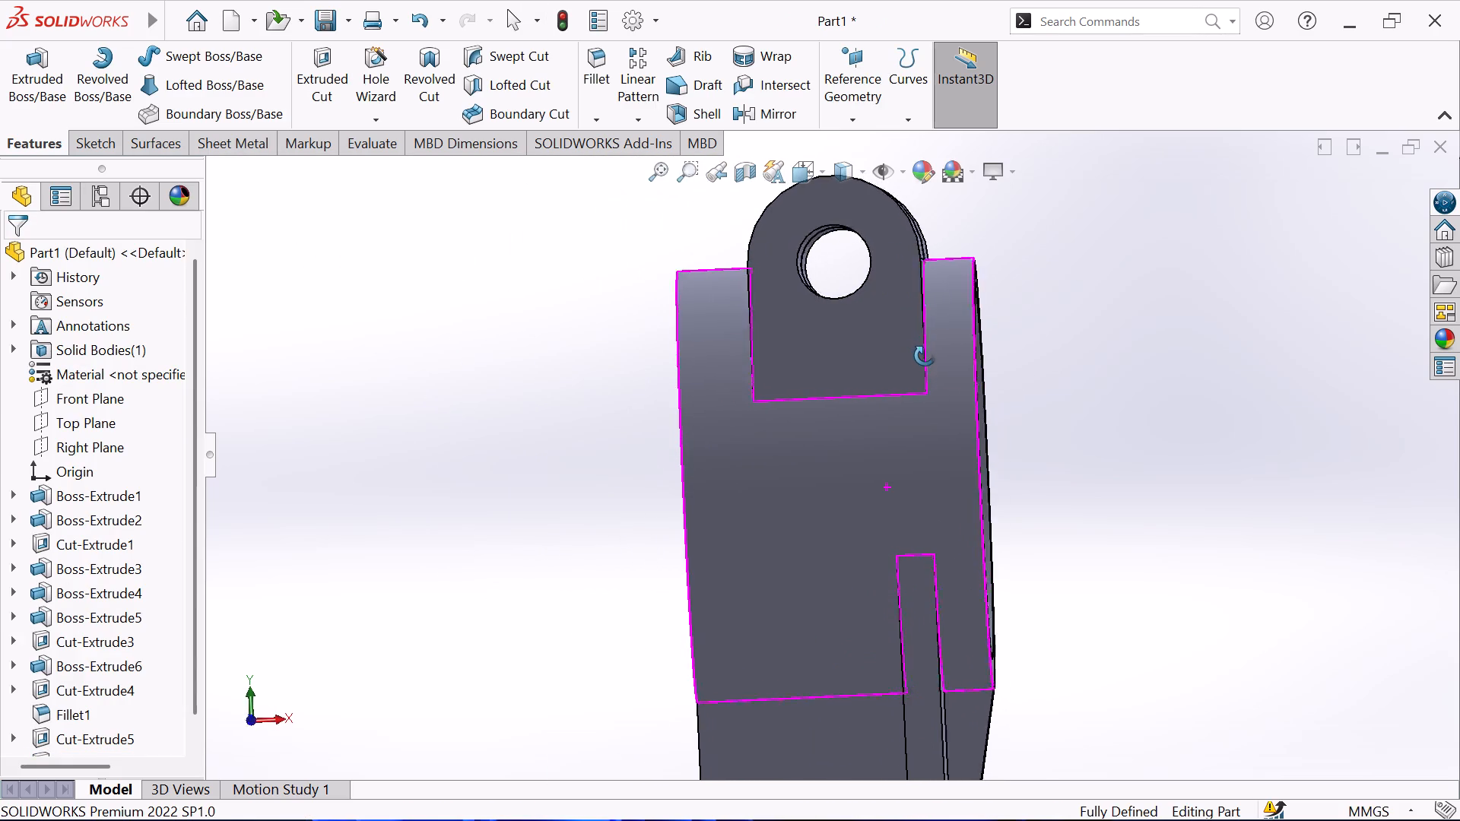
pyautogui.moveTo(925, 356); pyautogui.dragTo(776, 397, button='middle')
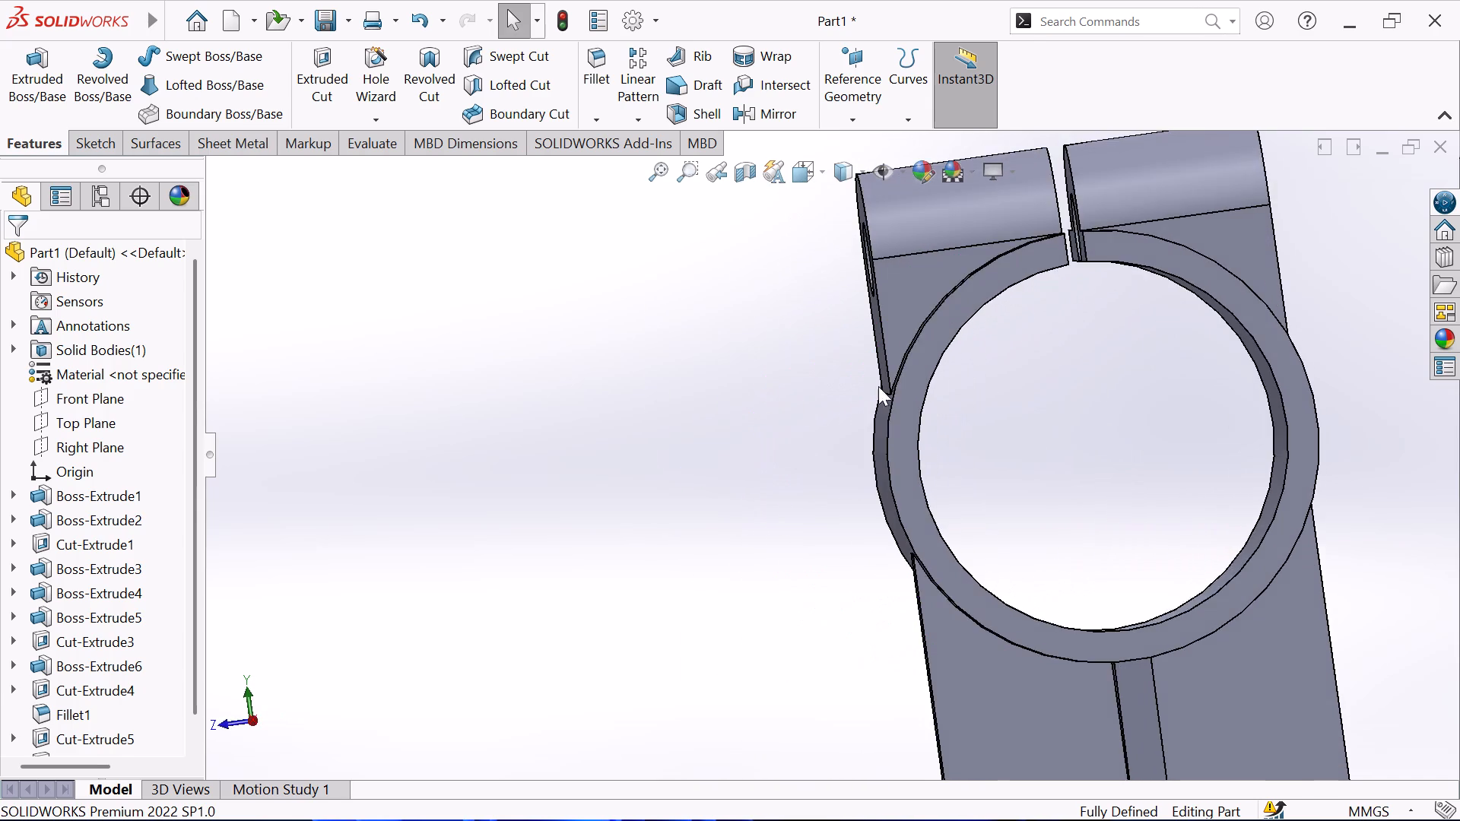
# Inspect the bracket from several sides, checking the drilled clamp lugs, split ring, rib, leg and base holes.
pyautogui.scroll(6, 986, 371)
pyautogui.scroll(-3, 1010, 446)
pyautogui.scroll(3, 974, 498)
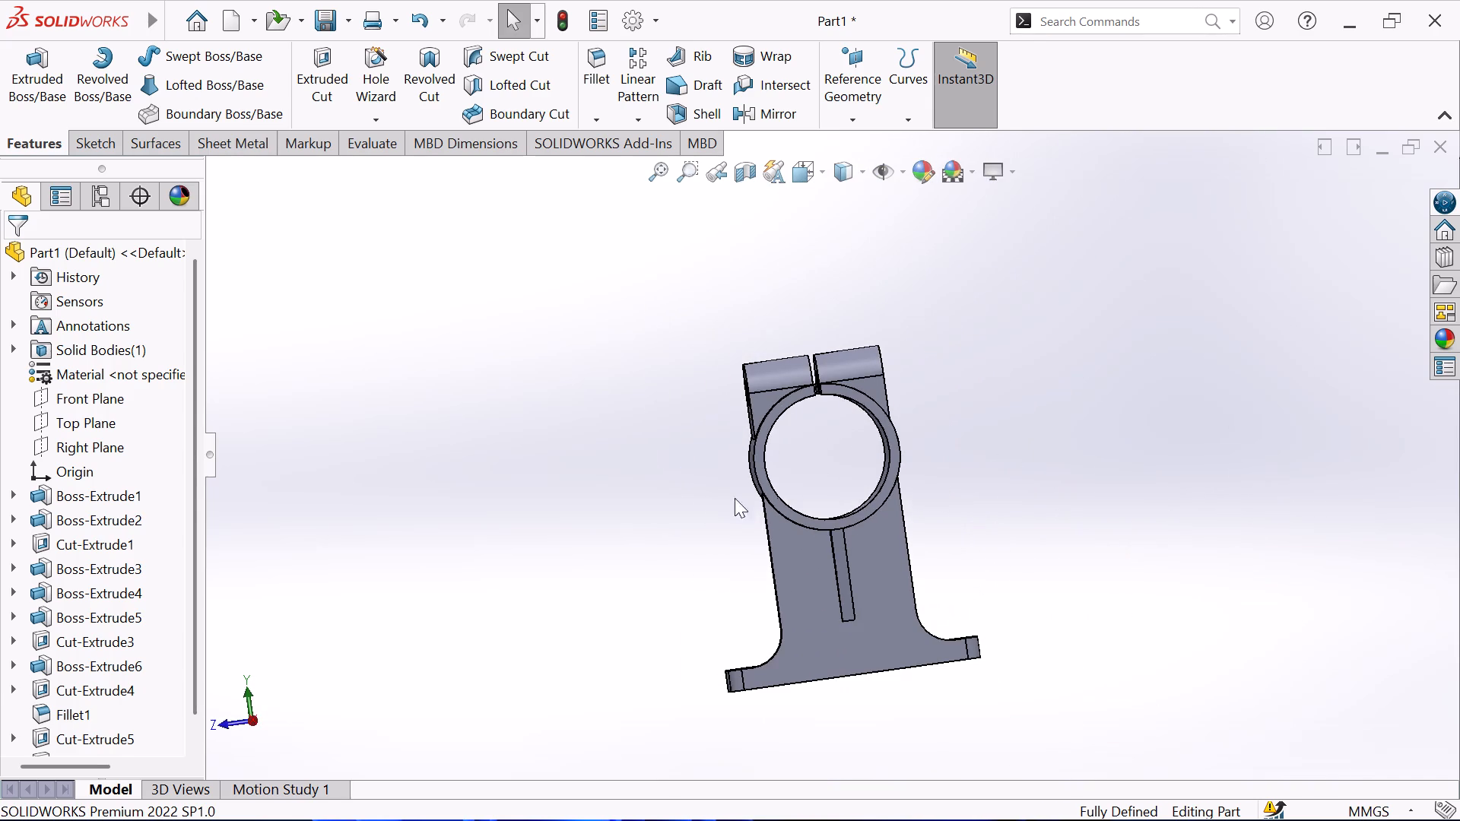
pyautogui.scroll(1, 679, 496)
pyautogui.moveTo(678, 490); pyautogui.dragTo(400, 427, button='middle')
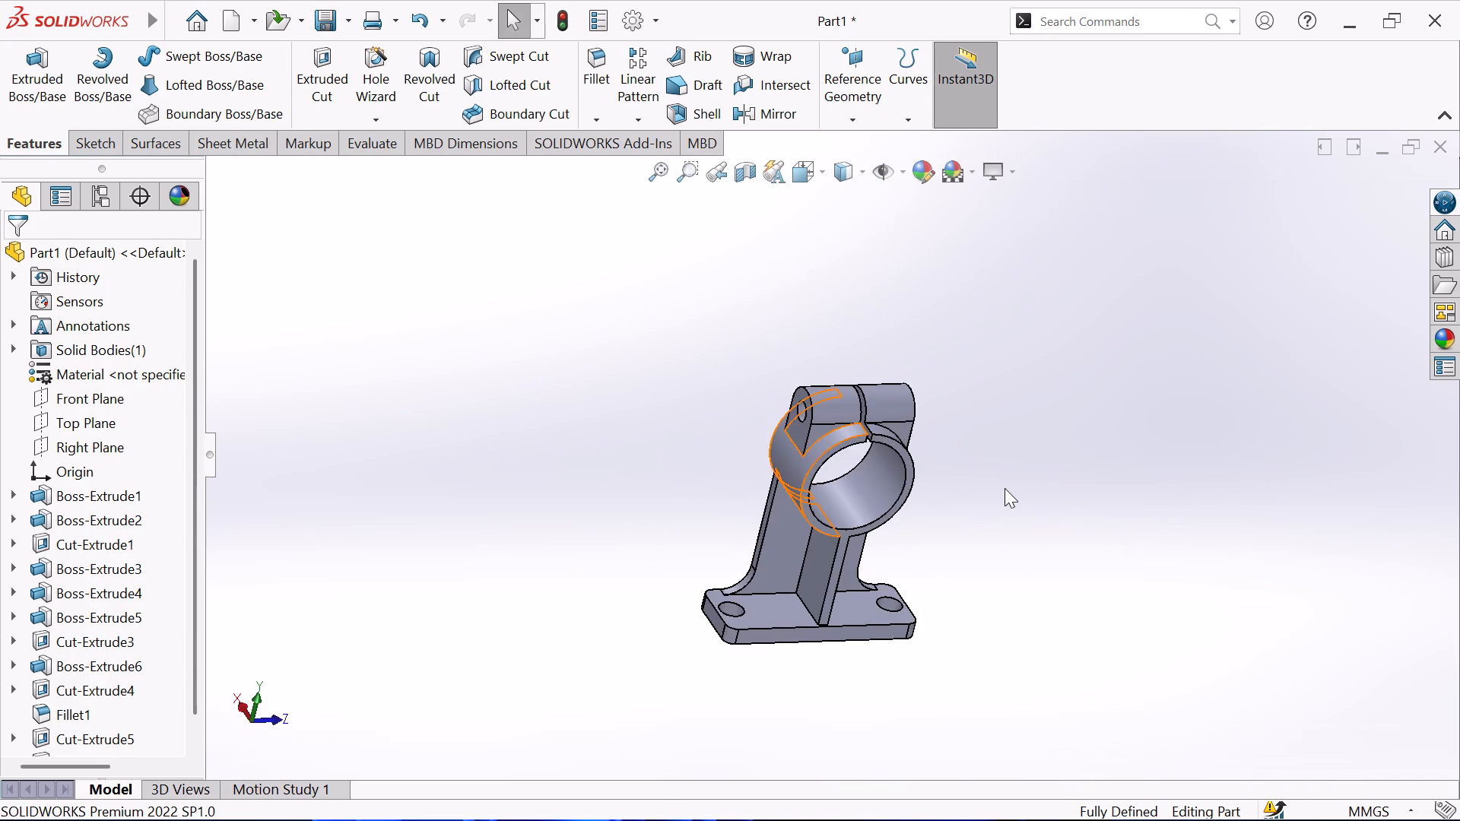
pyautogui.scroll(-2, 1005, 488)
pyautogui.moveTo(998, 483); pyautogui.dragTo(965, 427, button='middle')
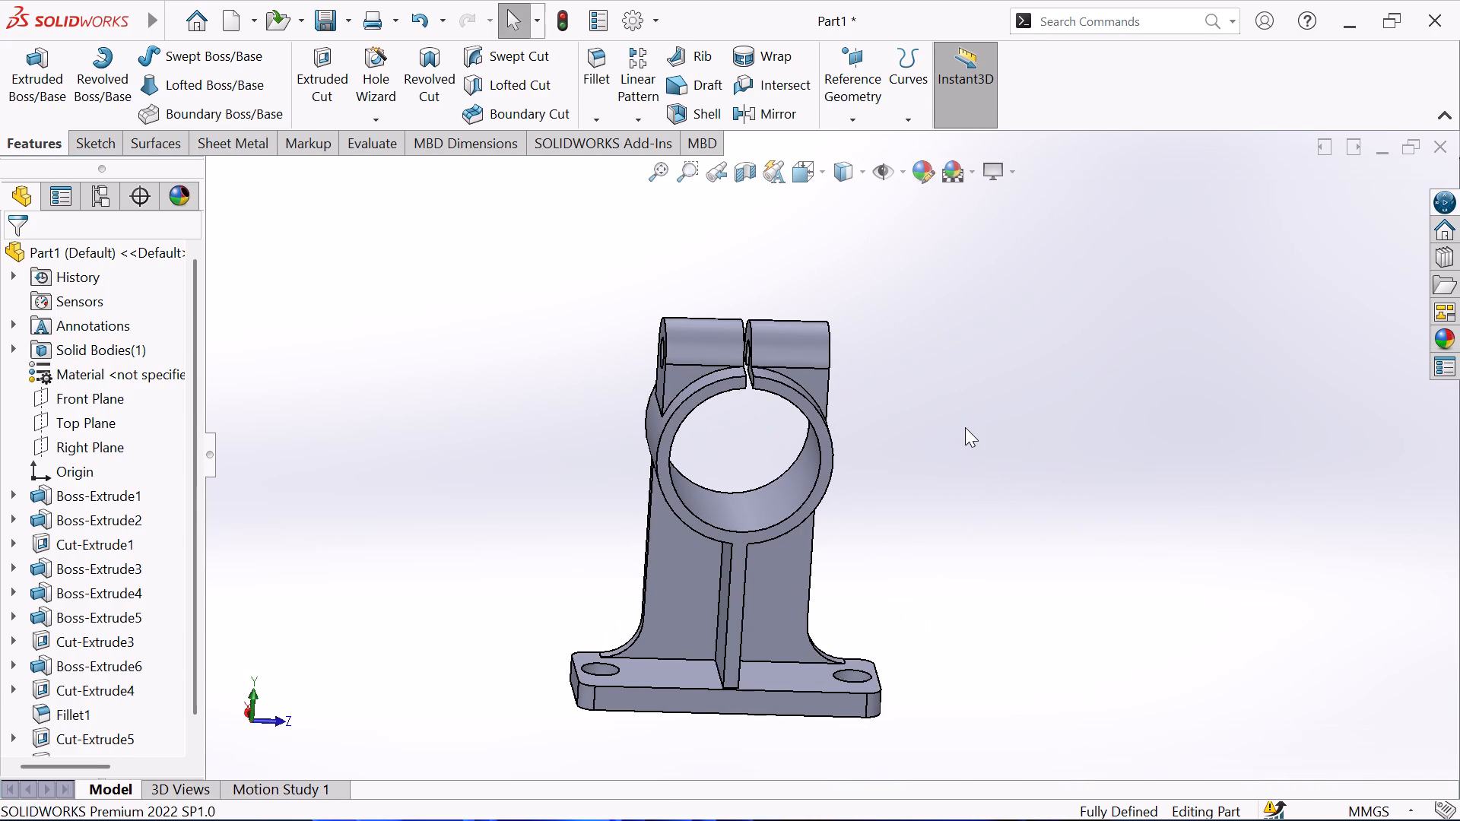
pyautogui.hotkey('ctrl', '8')
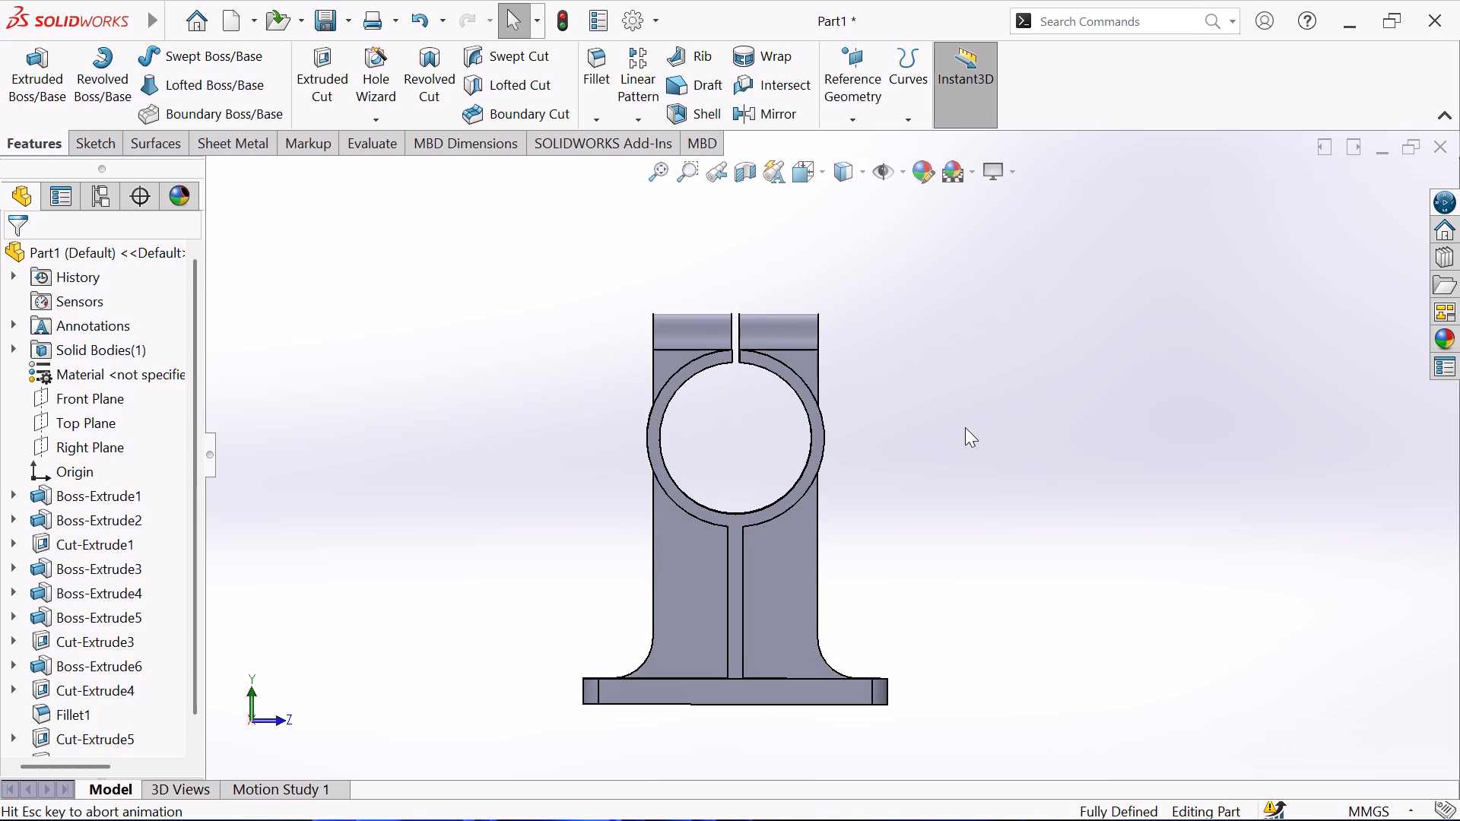
pyautogui.scroll(1, 965, 427)
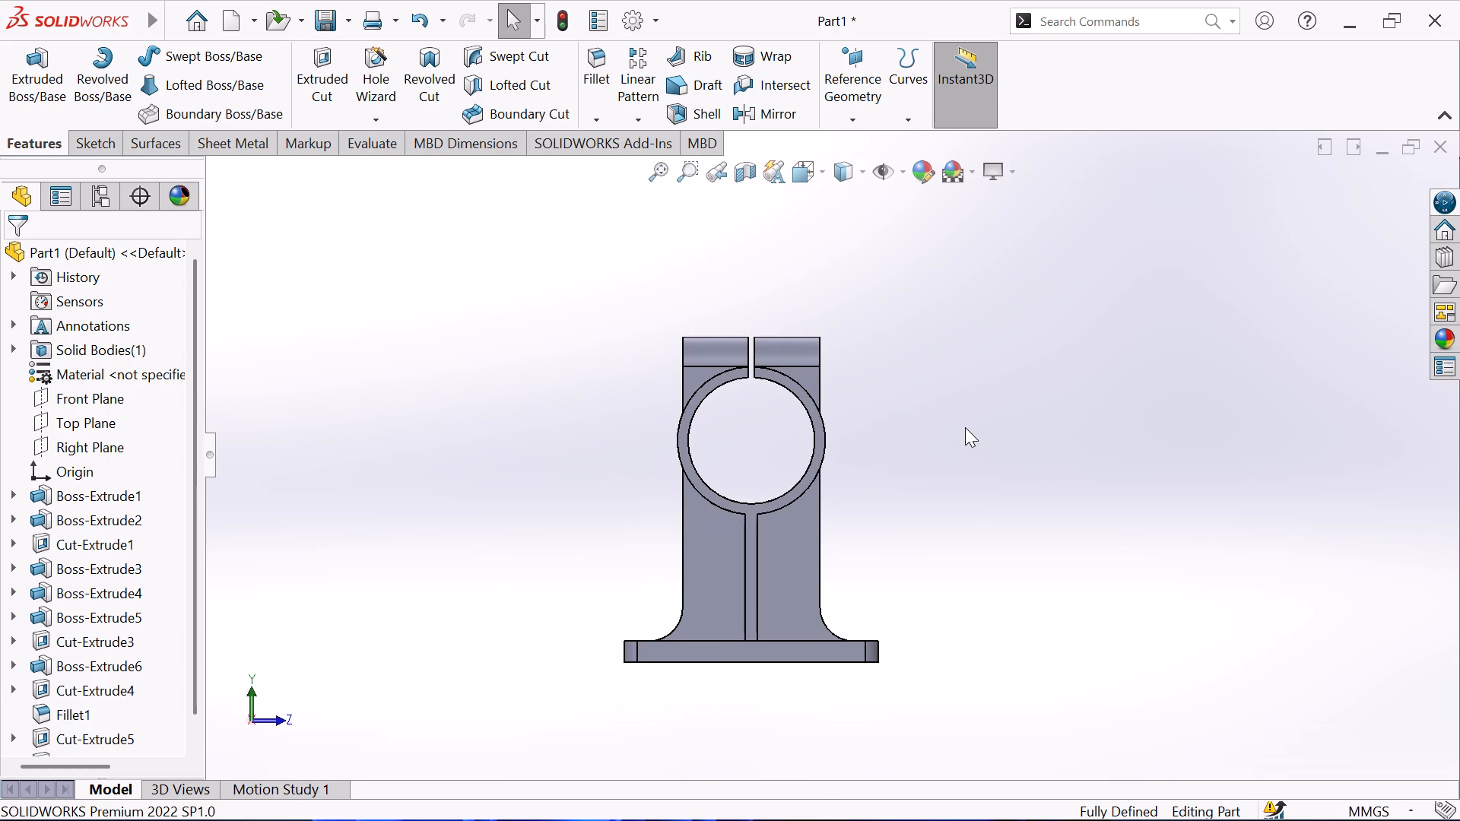
pyautogui.scroll(-1, 585, 496)
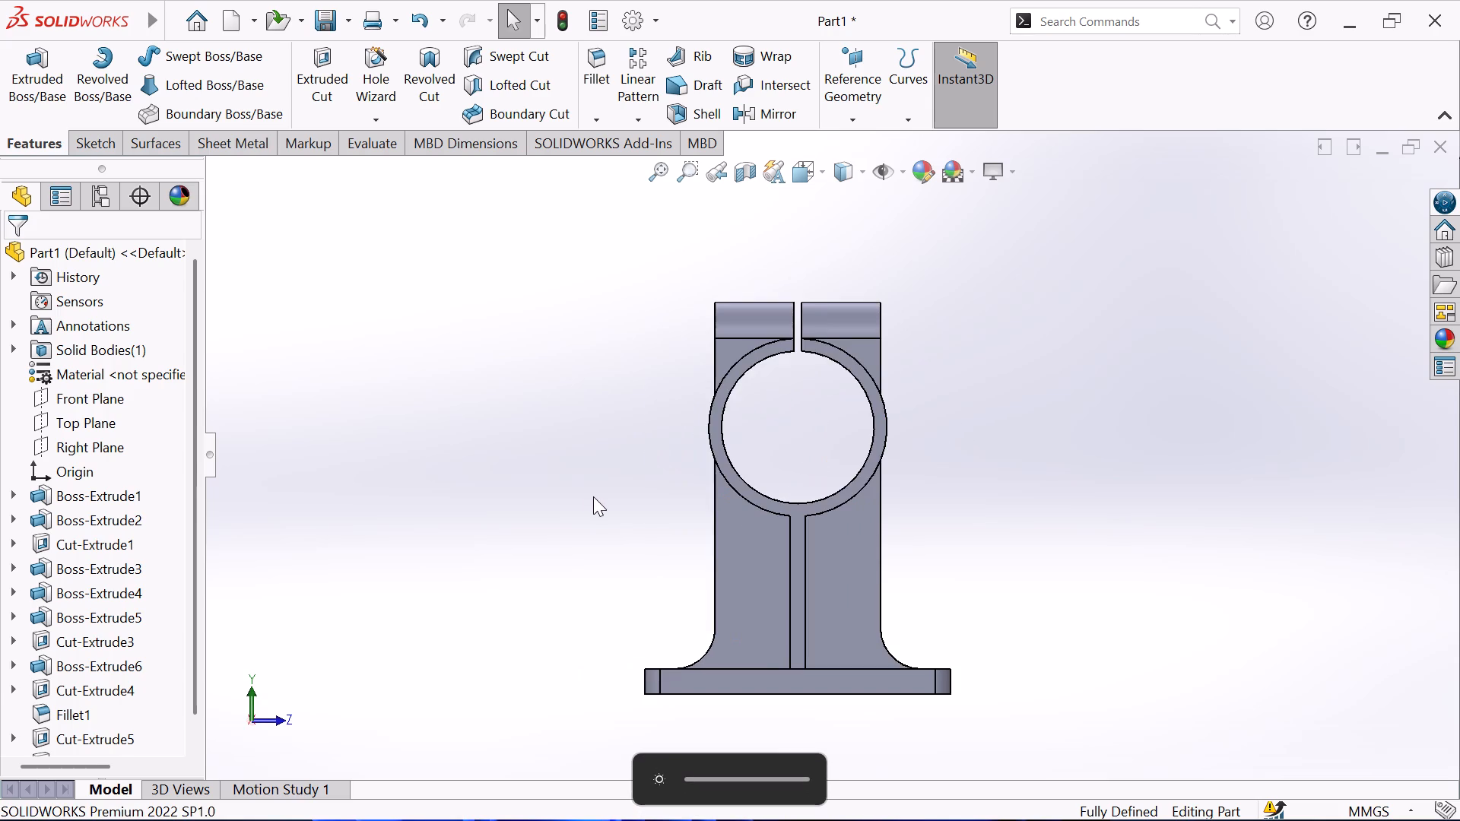
pyautogui.scroll(1, 887, 450)
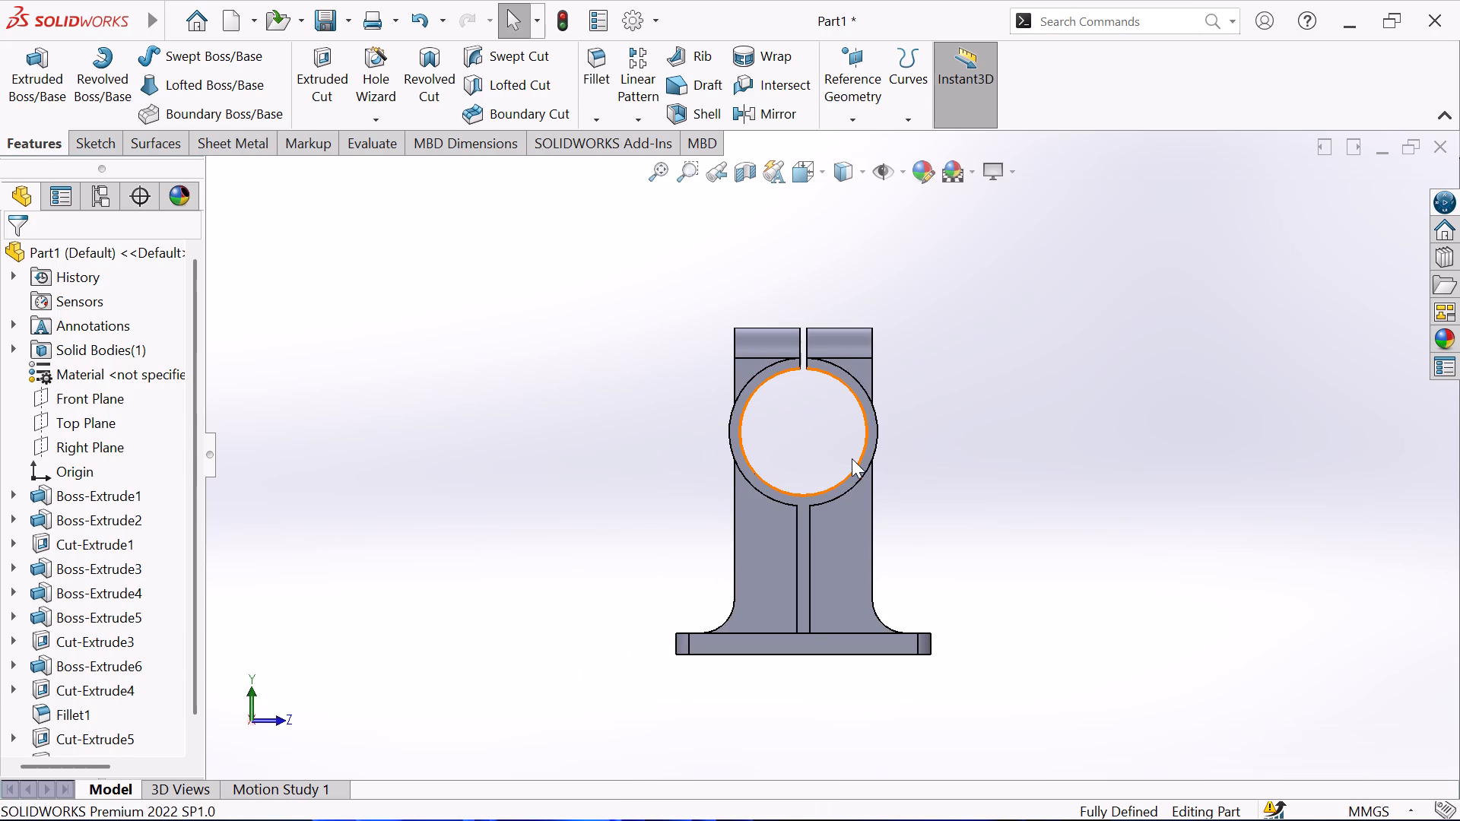
pyautogui.scroll(-1, 847, 459)
pyautogui.moveTo(765, 461); pyautogui.dragTo(874, 394, button='middle')
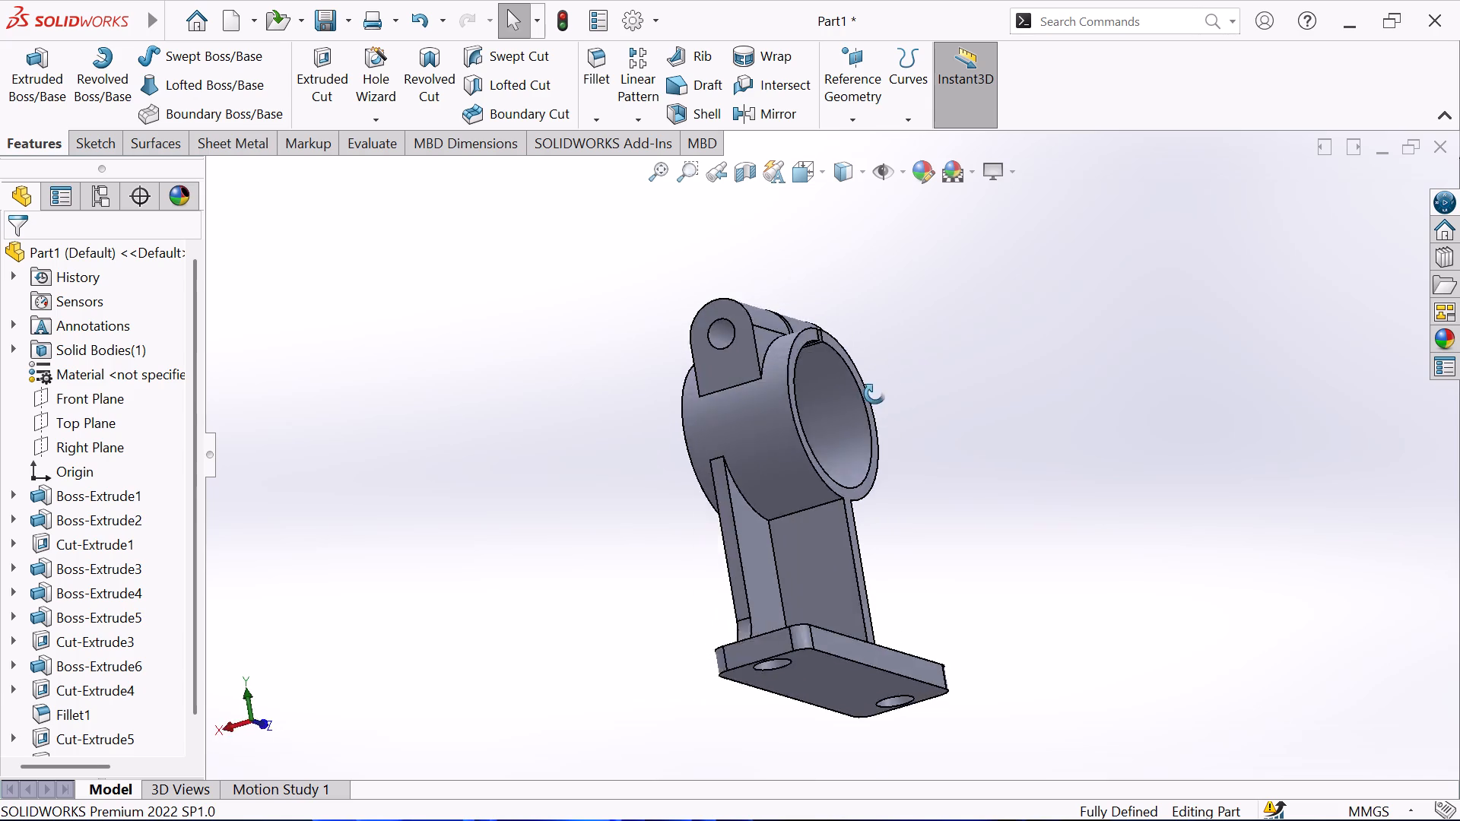
pyautogui.moveTo(874, 394); pyautogui.dragTo(208, 422, button='middle')
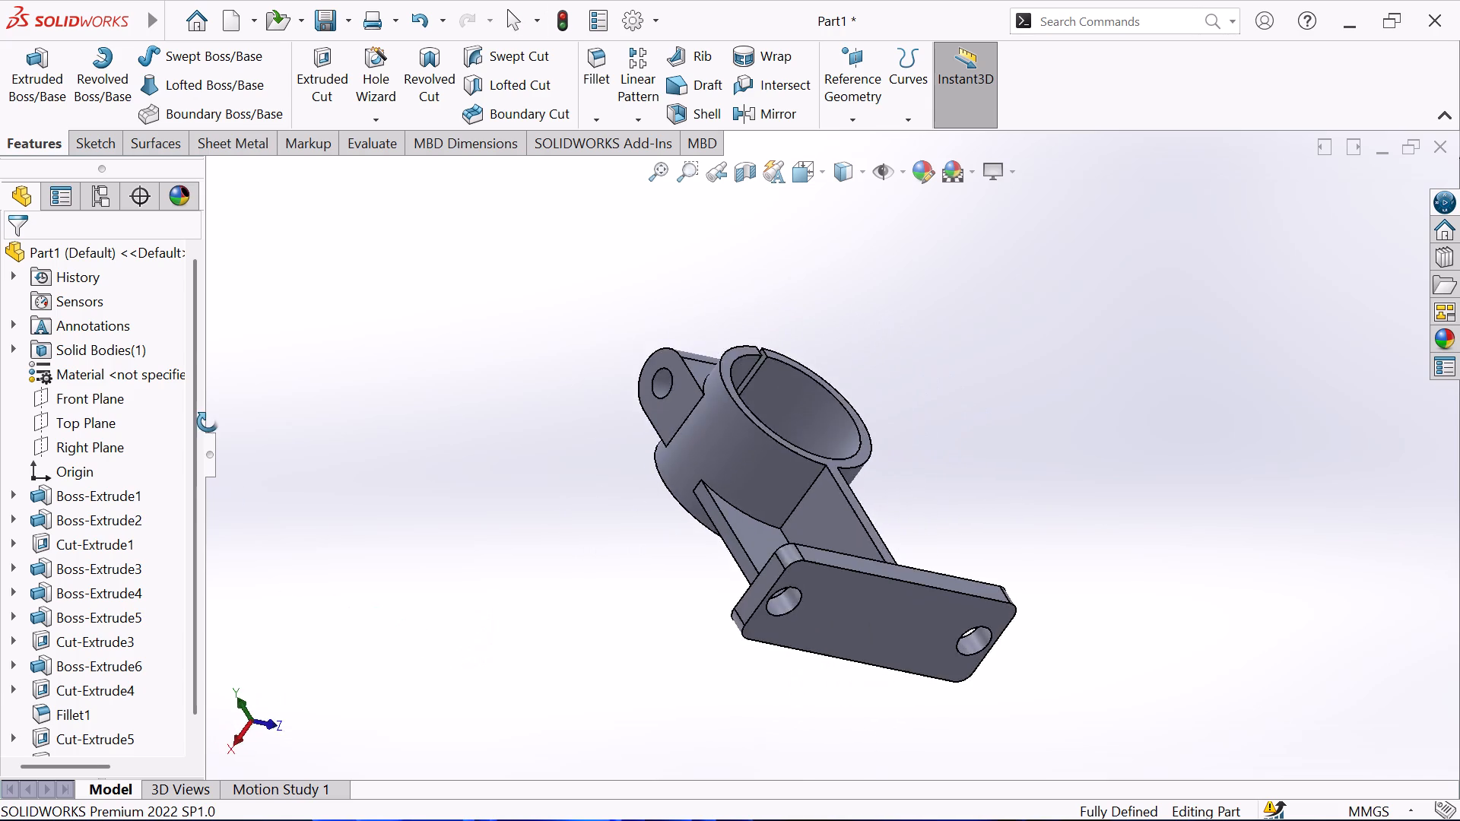
pyautogui.moveTo(208, 422); pyautogui.dragTo(170, 692, button='middle')
pyautogui.hotkey('ctrl', '8')
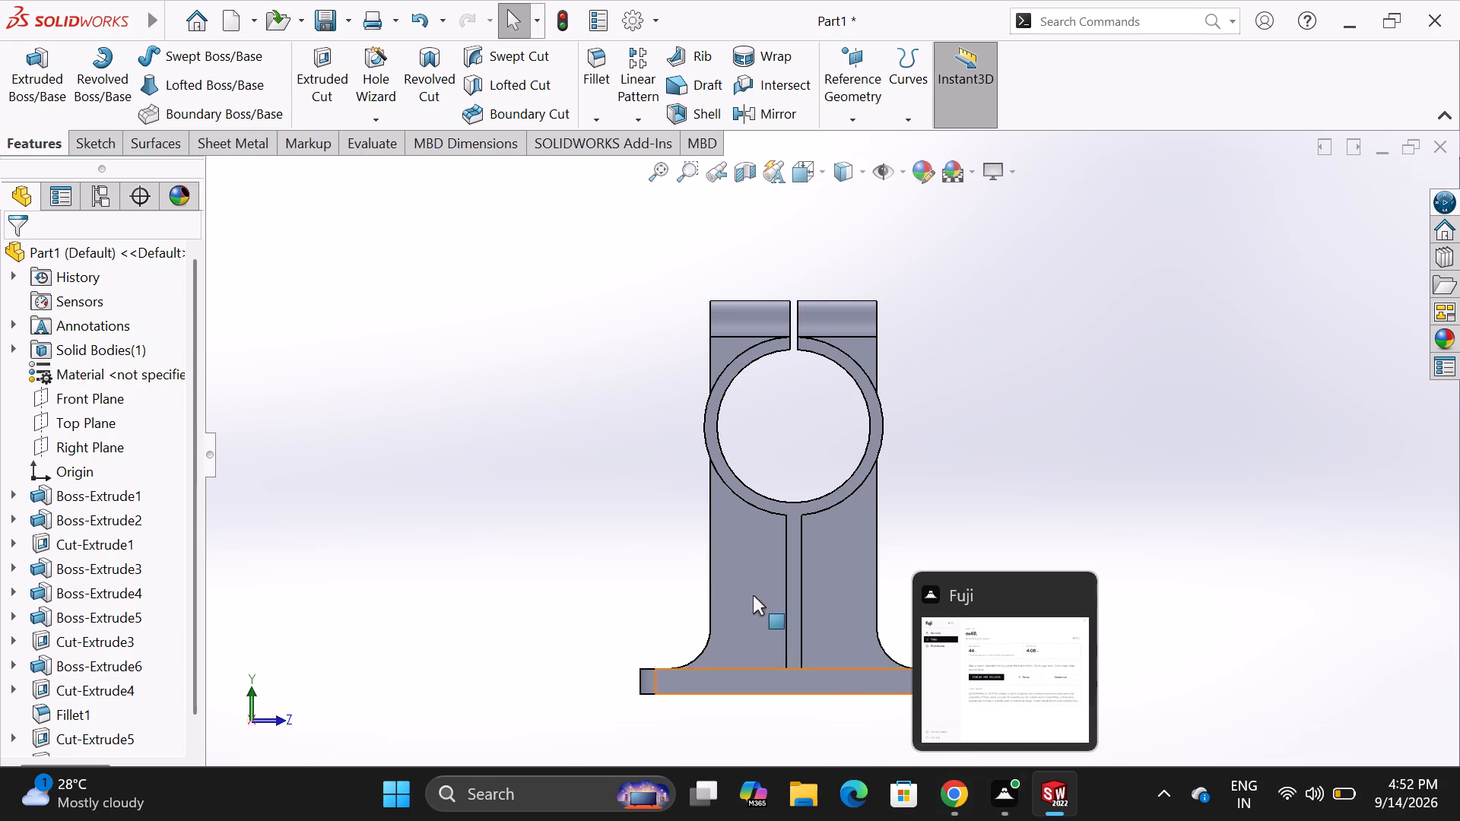
pyautogui.moveTo(649, 426); pyautogui.dragTo(1084, 405, button='middle')
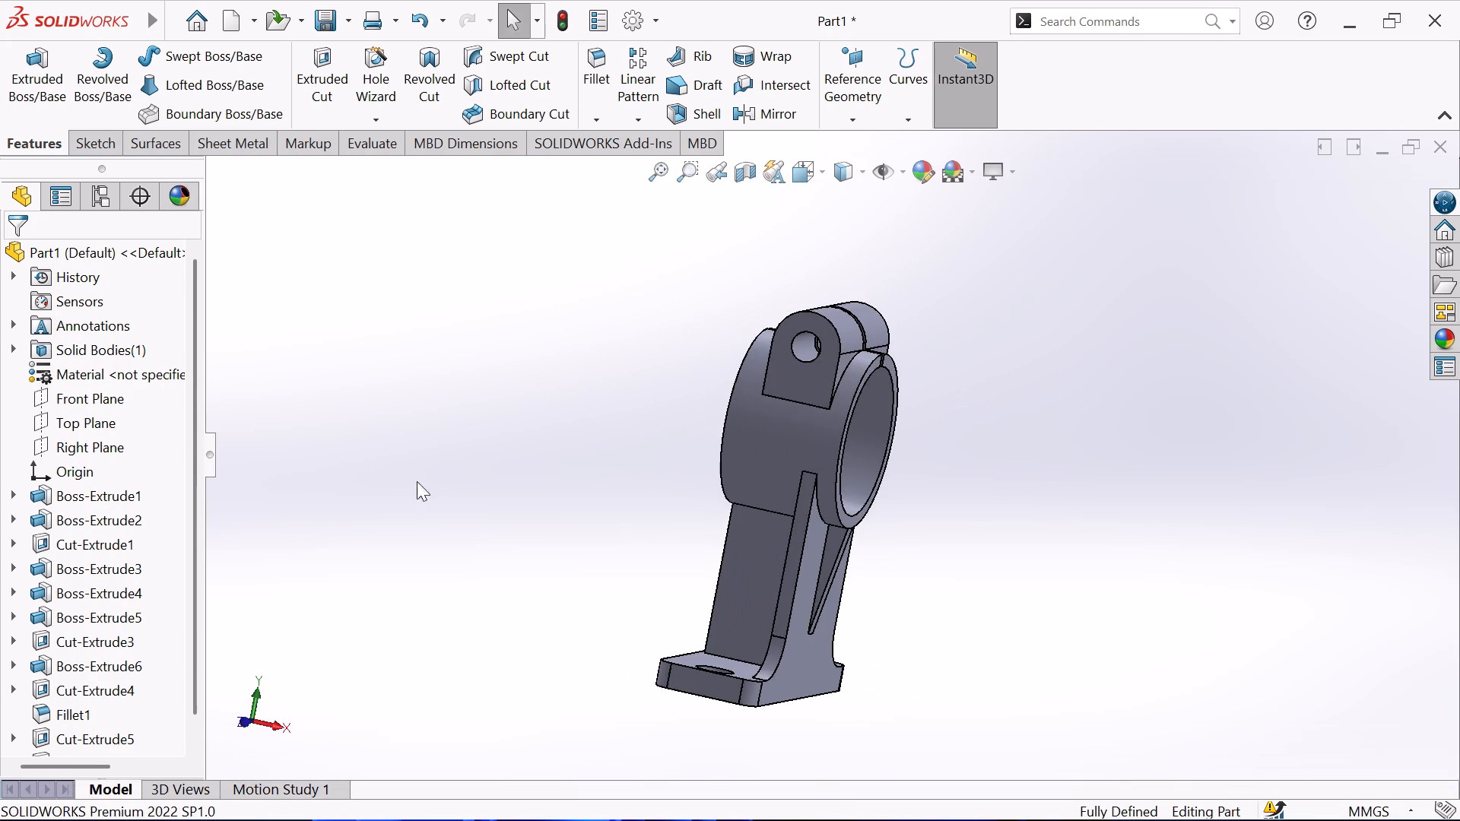
pyautogui.moveTo(240, 414); pyautogui.dragTo(1068, 496, button='middle')
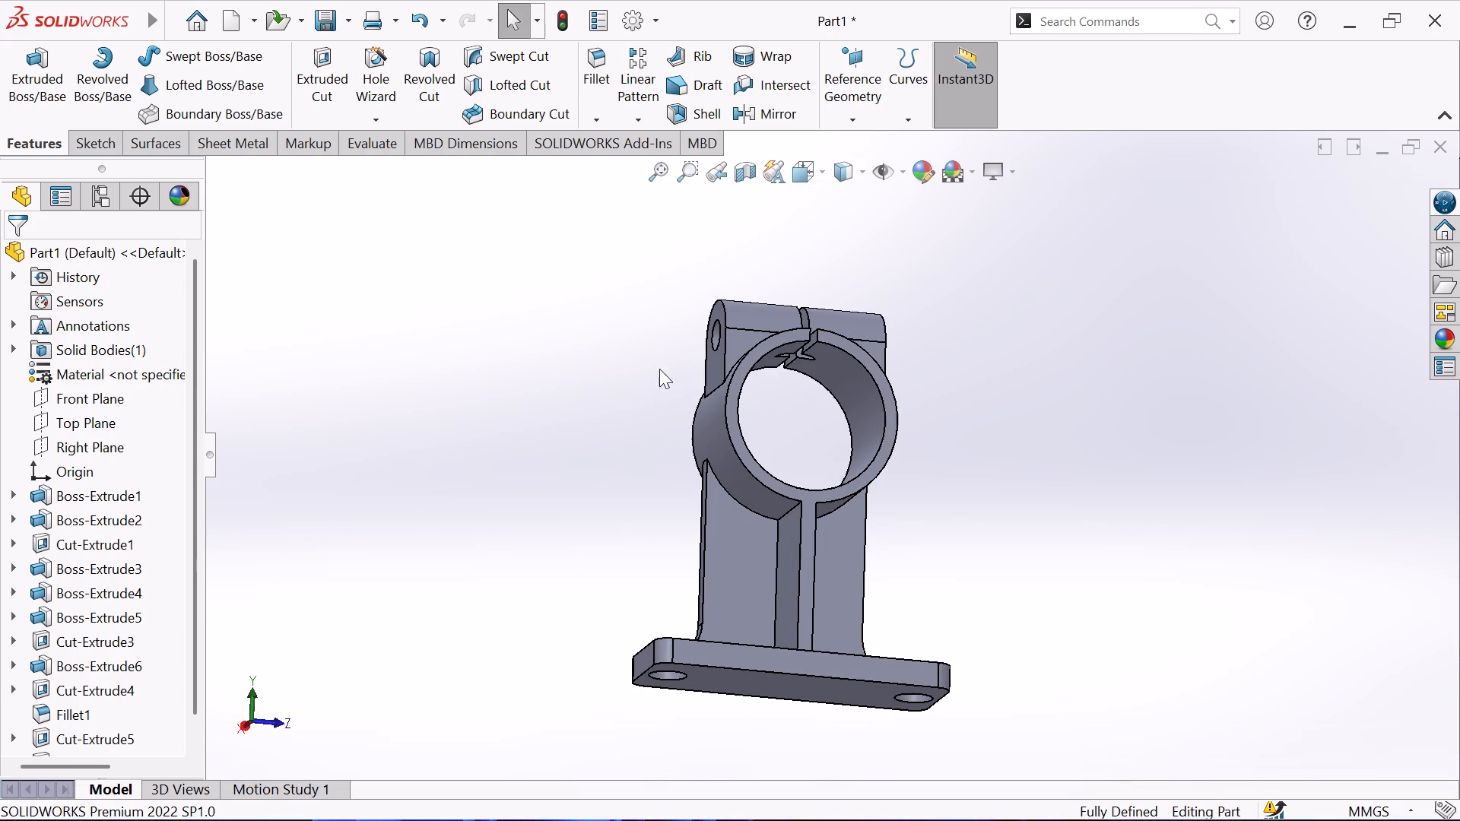
pyautogui.moveTo(684, 348); pyautogui.dragTo(690, 223, button='middle')
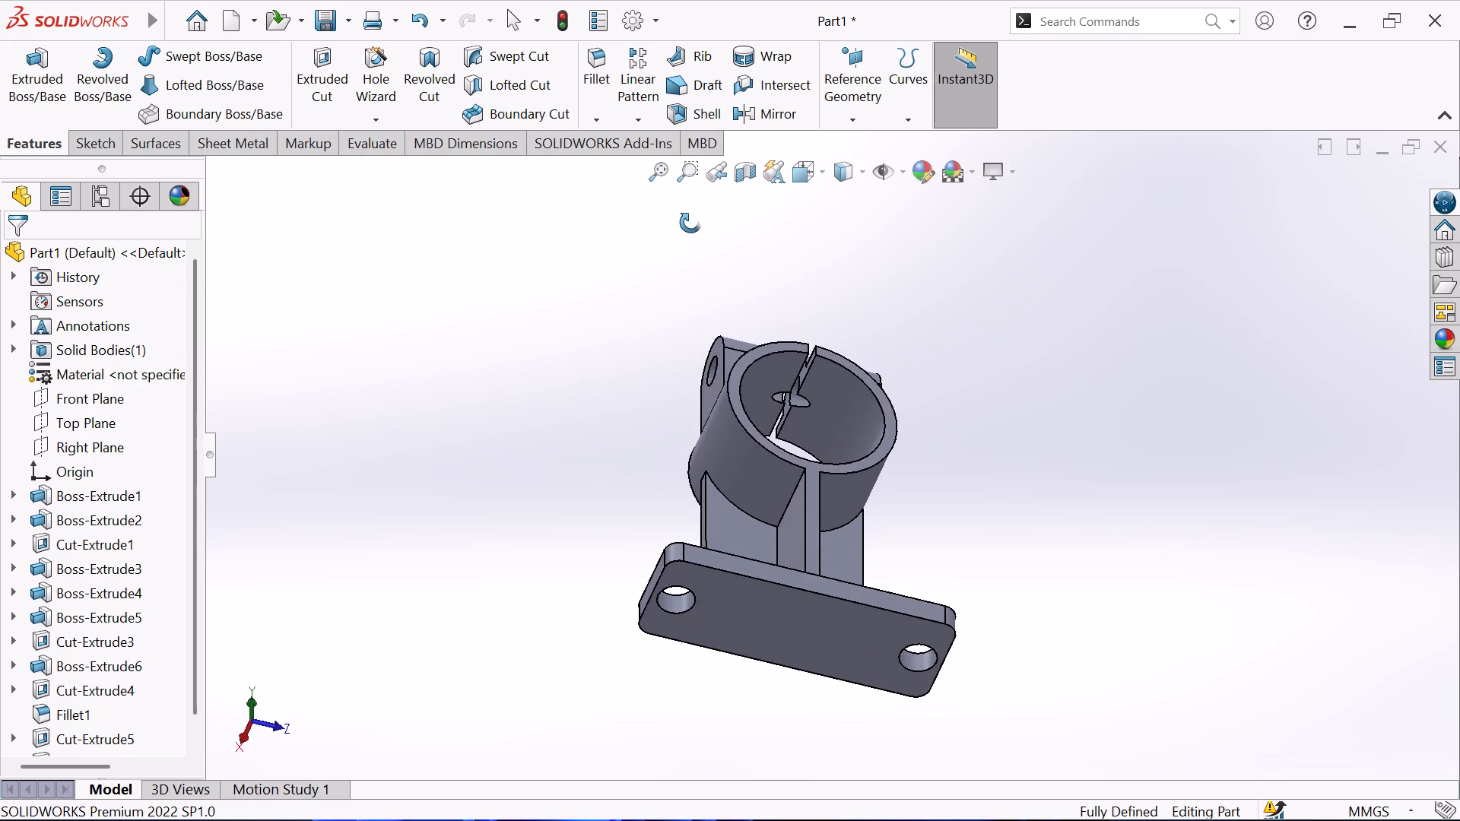
pyautogui.moveTo(690, 223); pyautogui.dragTo(592, 369, button='middle')
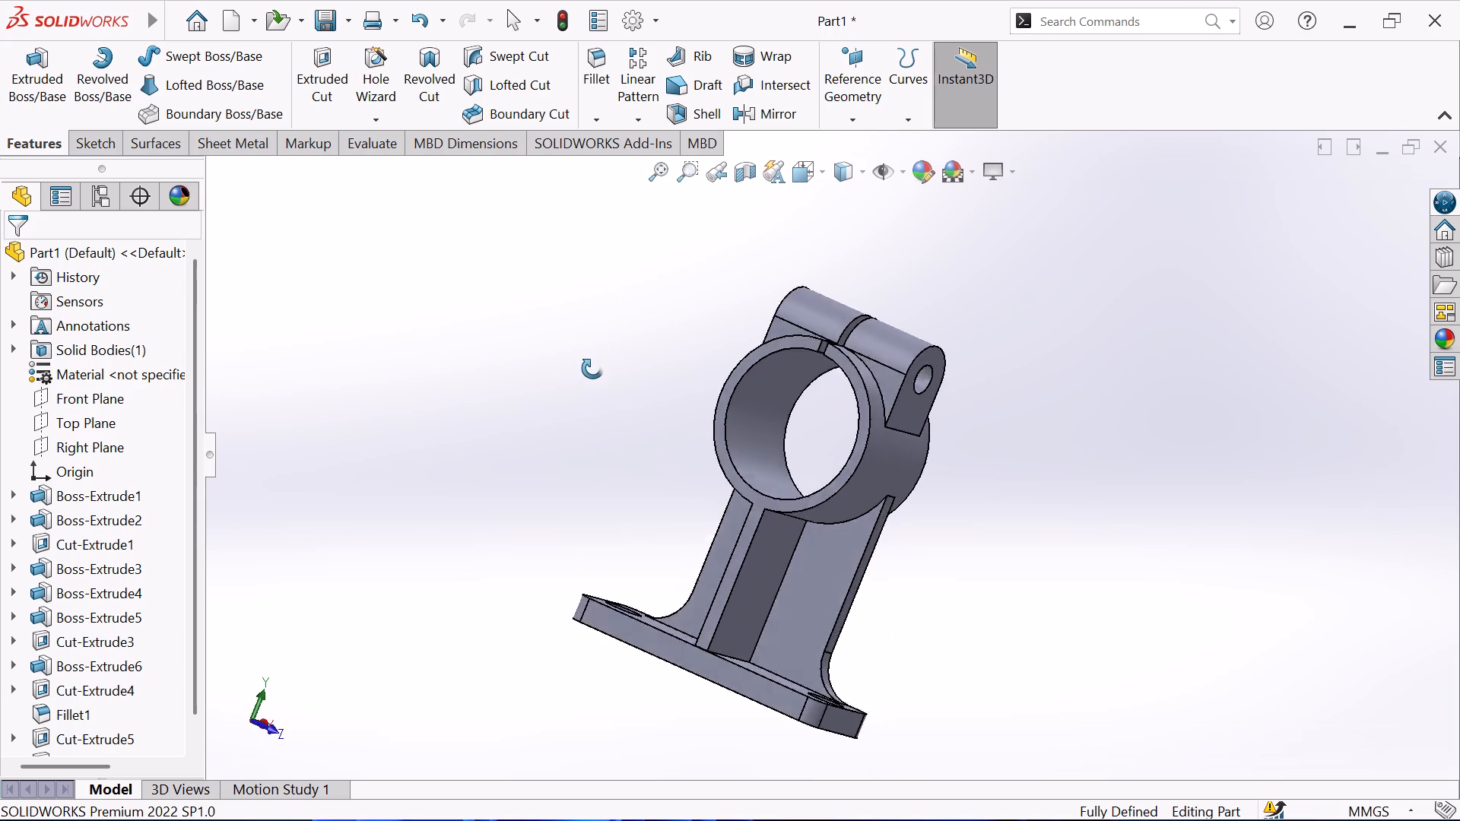
pyautogui.moveTo(592, 369); pyautogui.dragTo(509, 325, button='middle')
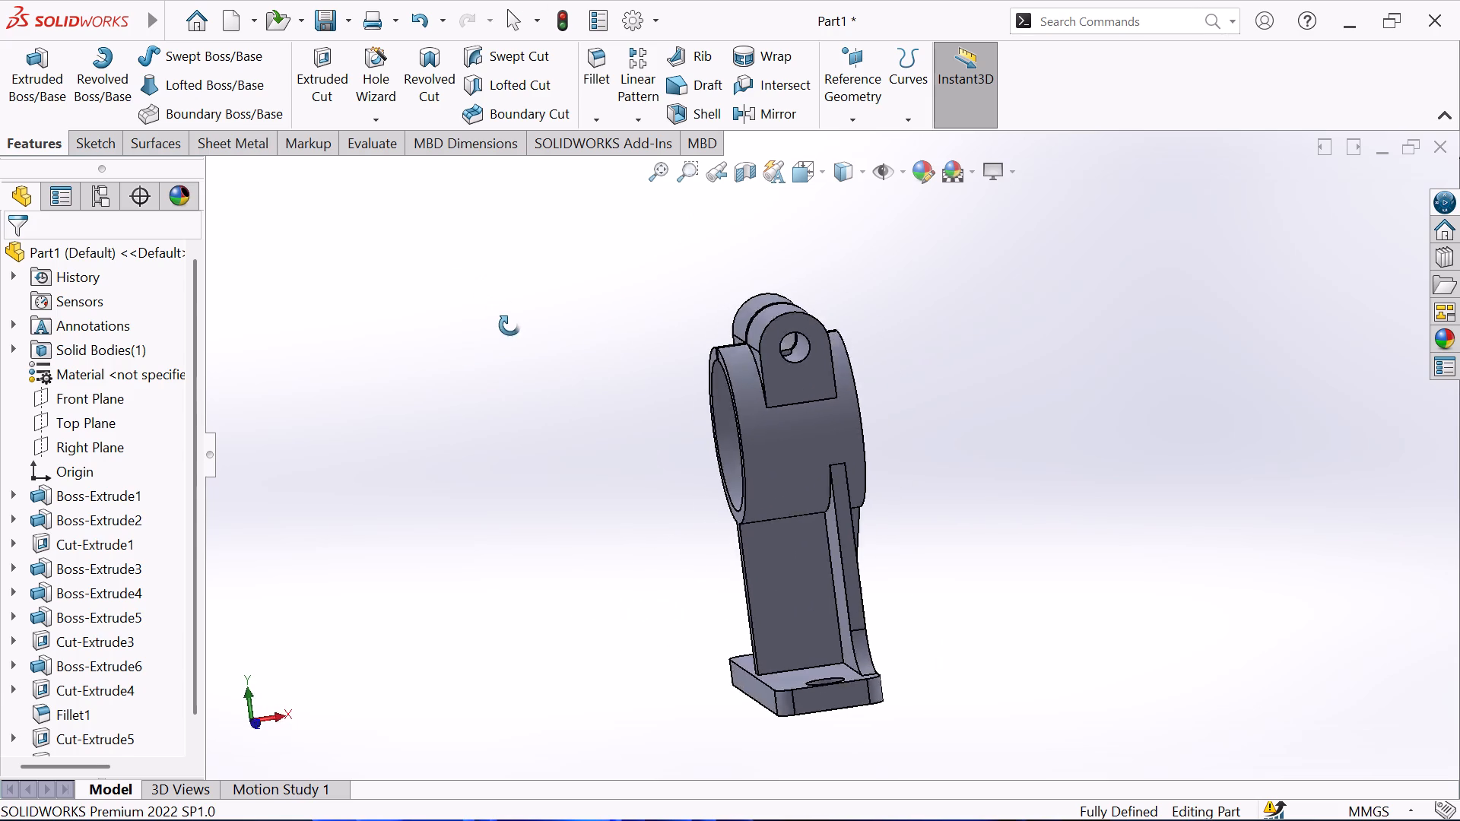
pyautogui.moveTo(509, 325); pyautogui.dragTo(722, 439, button='middle')
pyautogui.scroll(1, 722, 439)
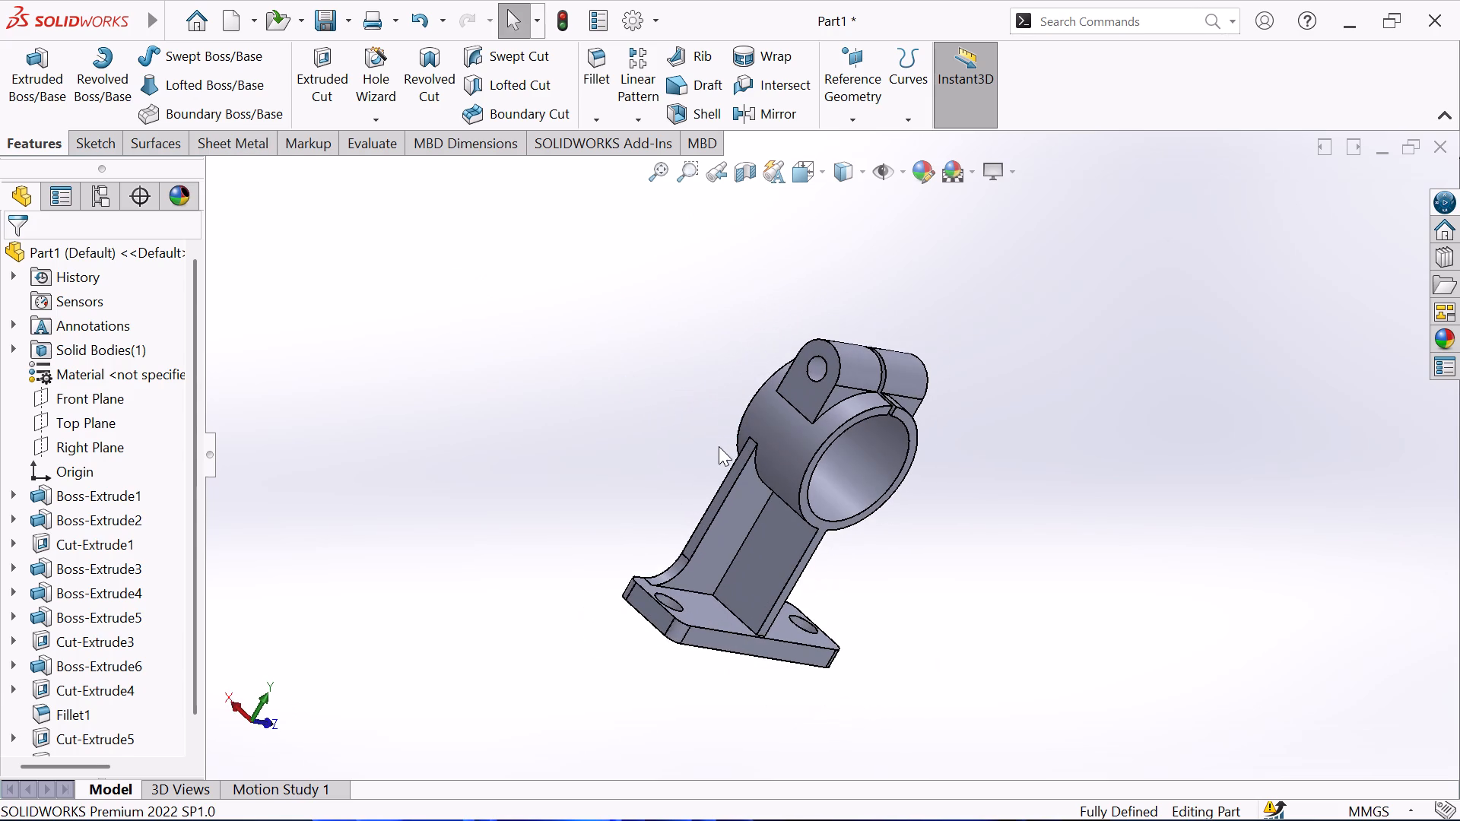
# Save the part as ex48 in the internship folder as a SOLIDWORKS Part.
pyautogui.hotkey('ctrl', 's')
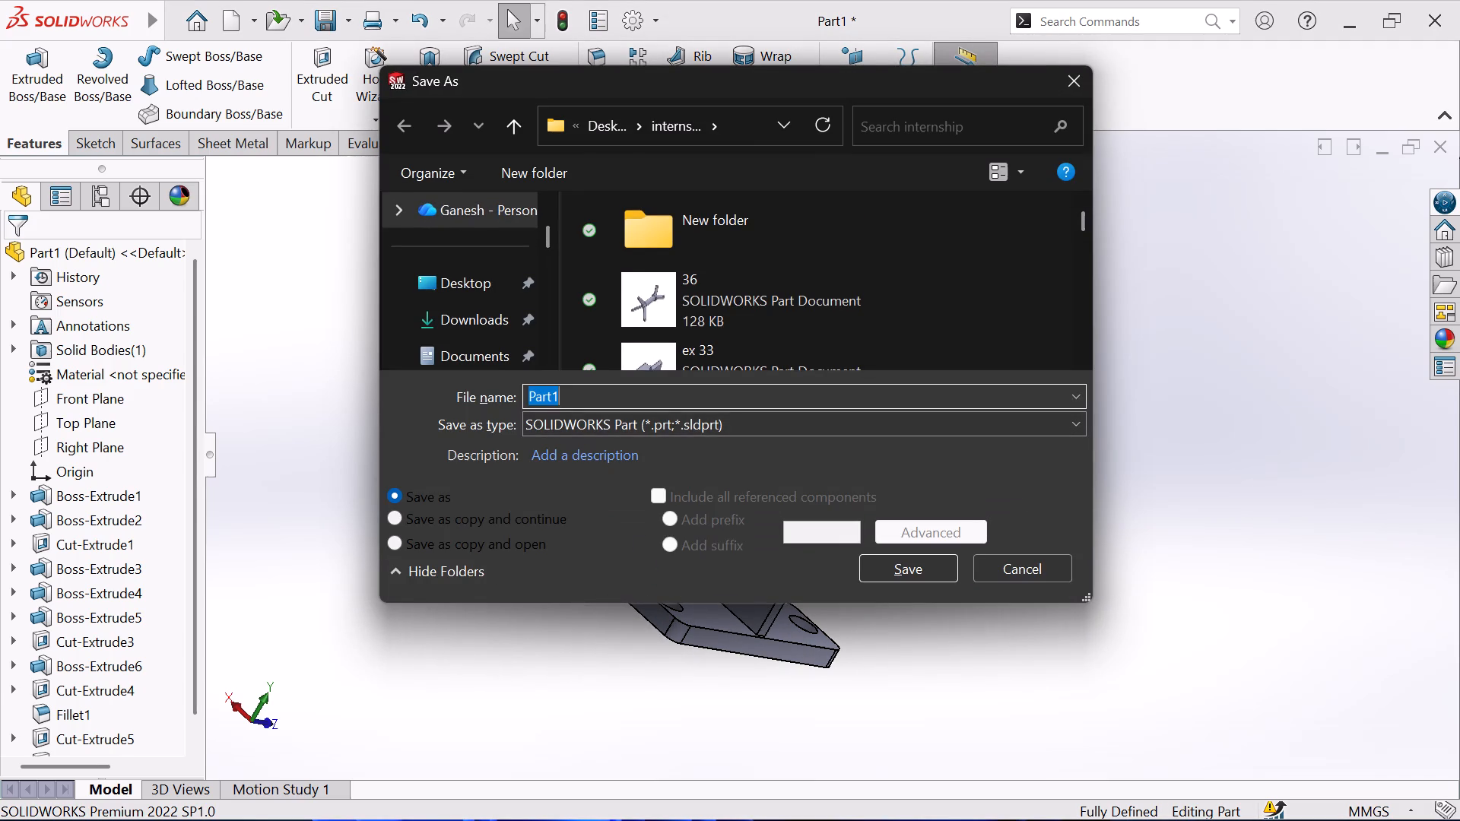
pyautogui.press('r')
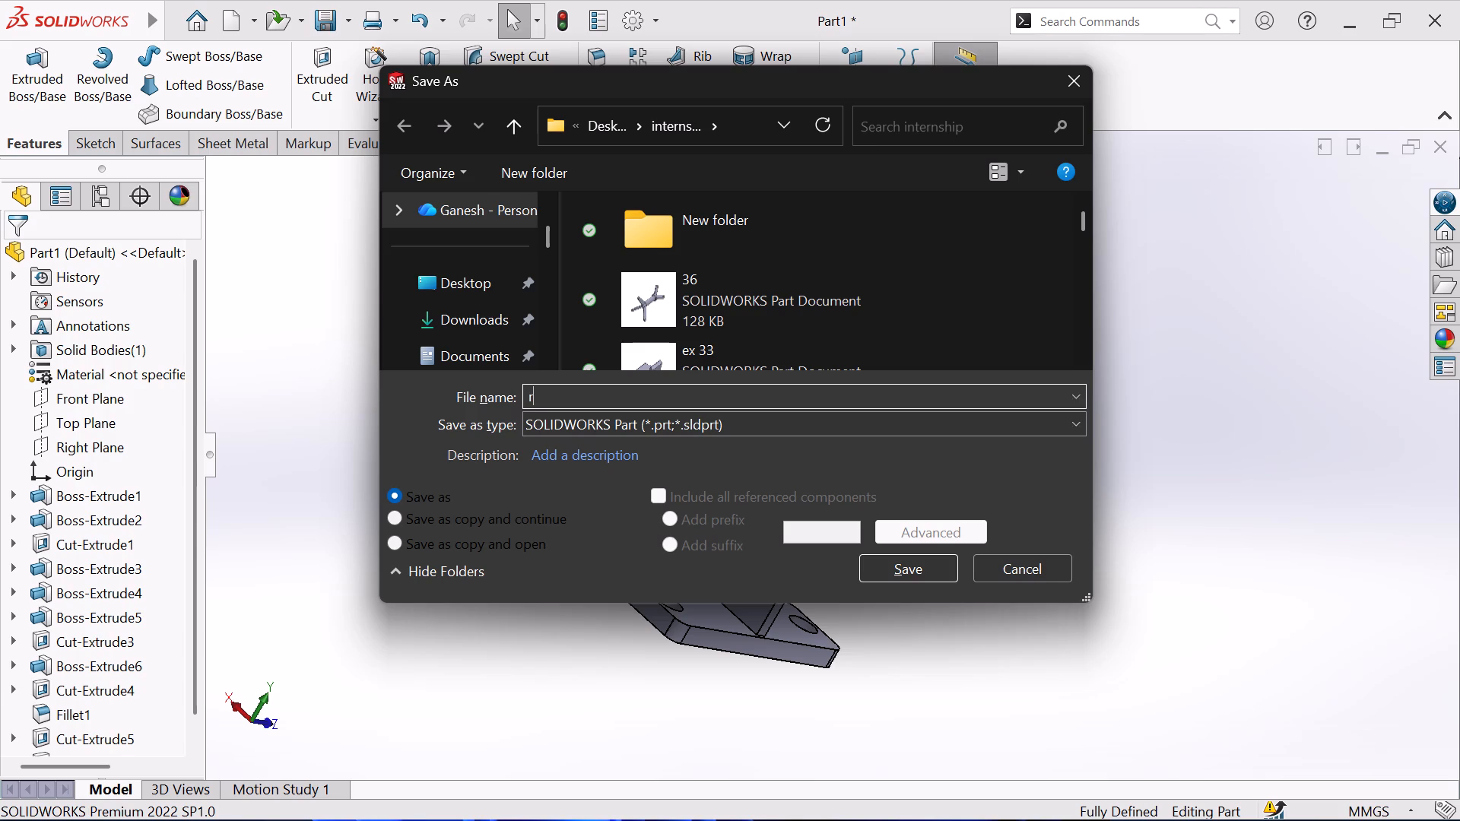
pyautogui.press('BackSpace')
pyautogui.write('ex')
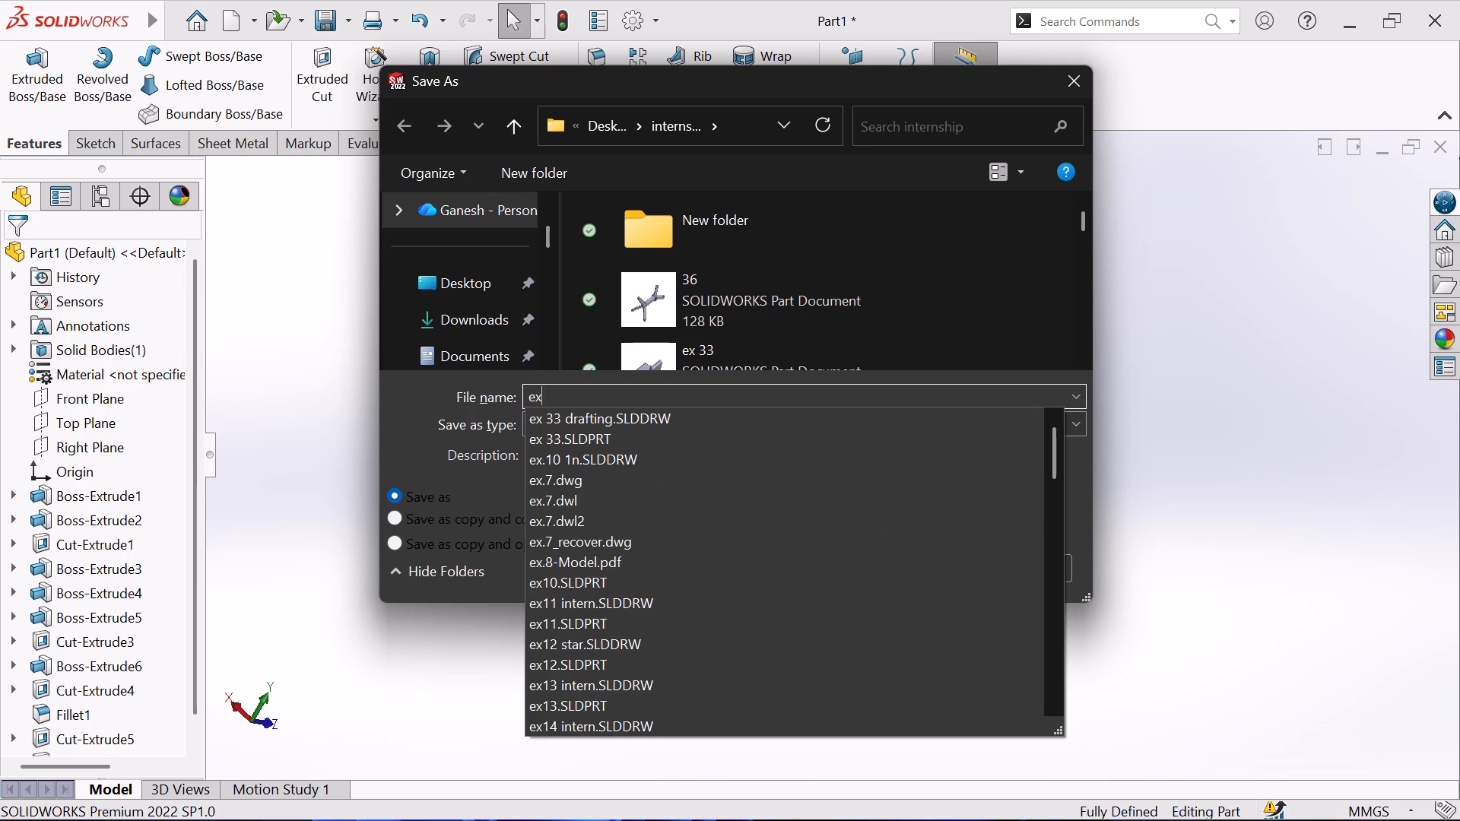
pyautogui.press('4')
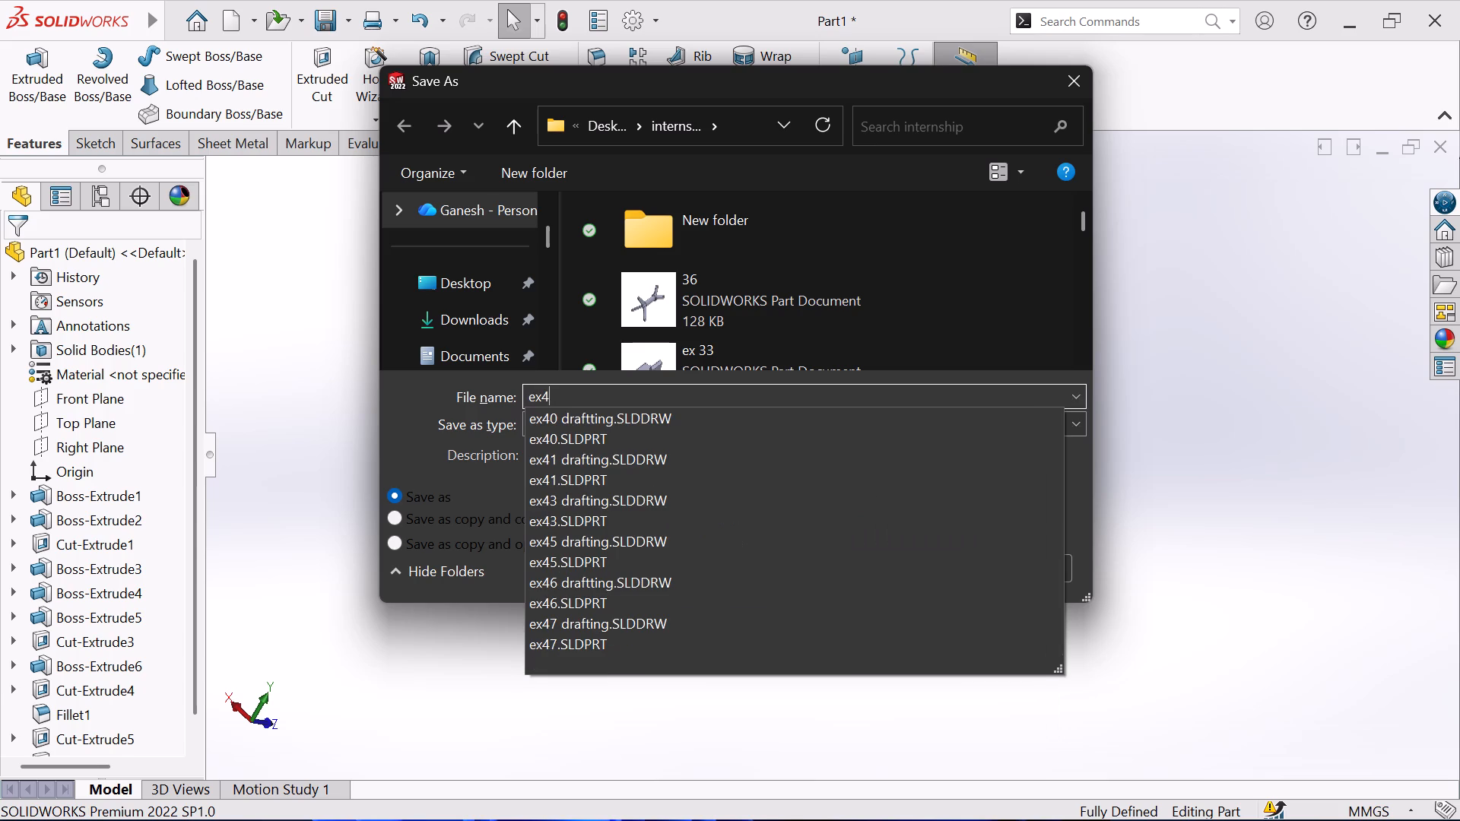
pyautogui.press('8')
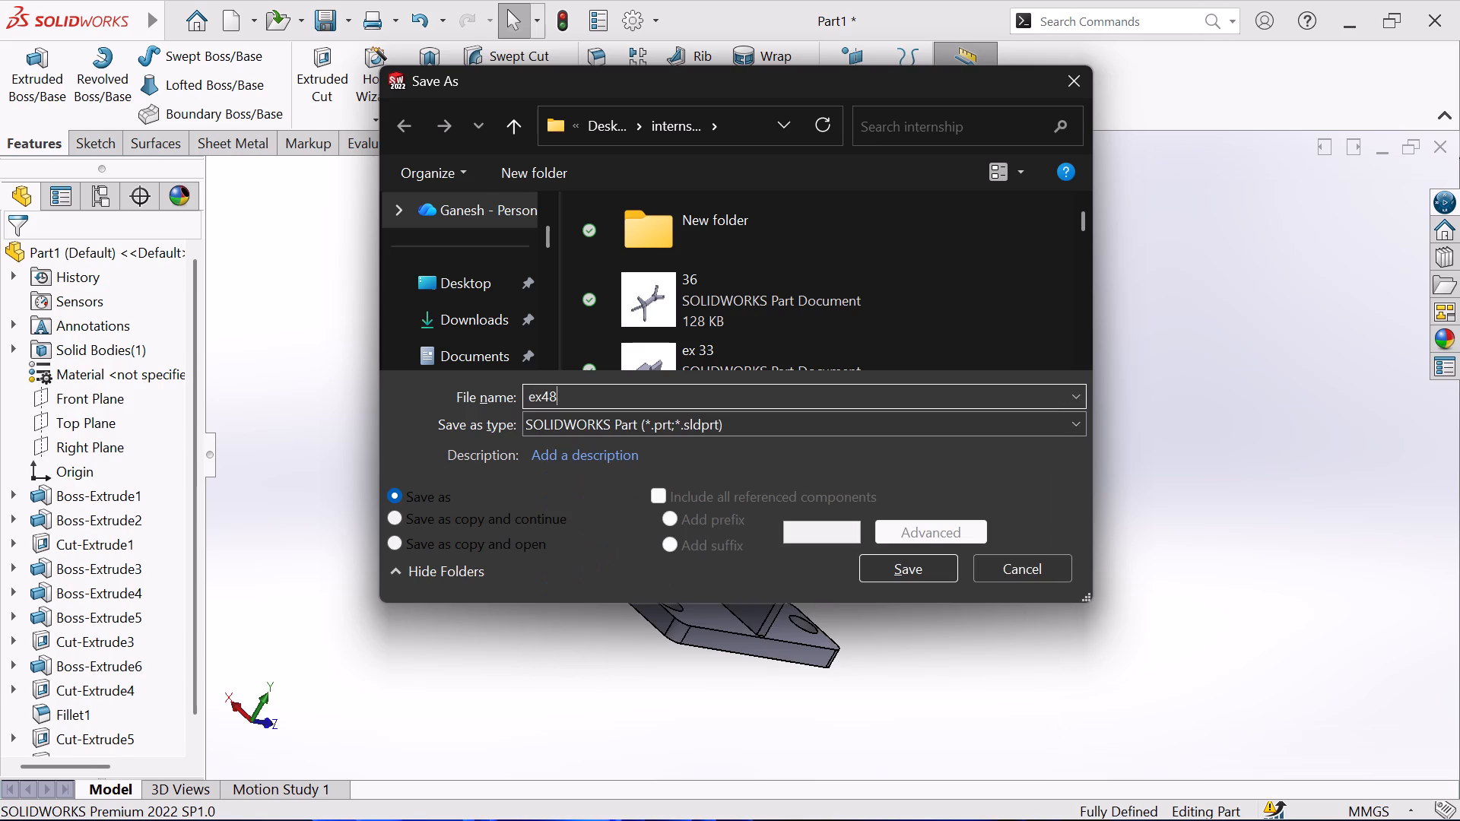
pyautogui.press('Return')
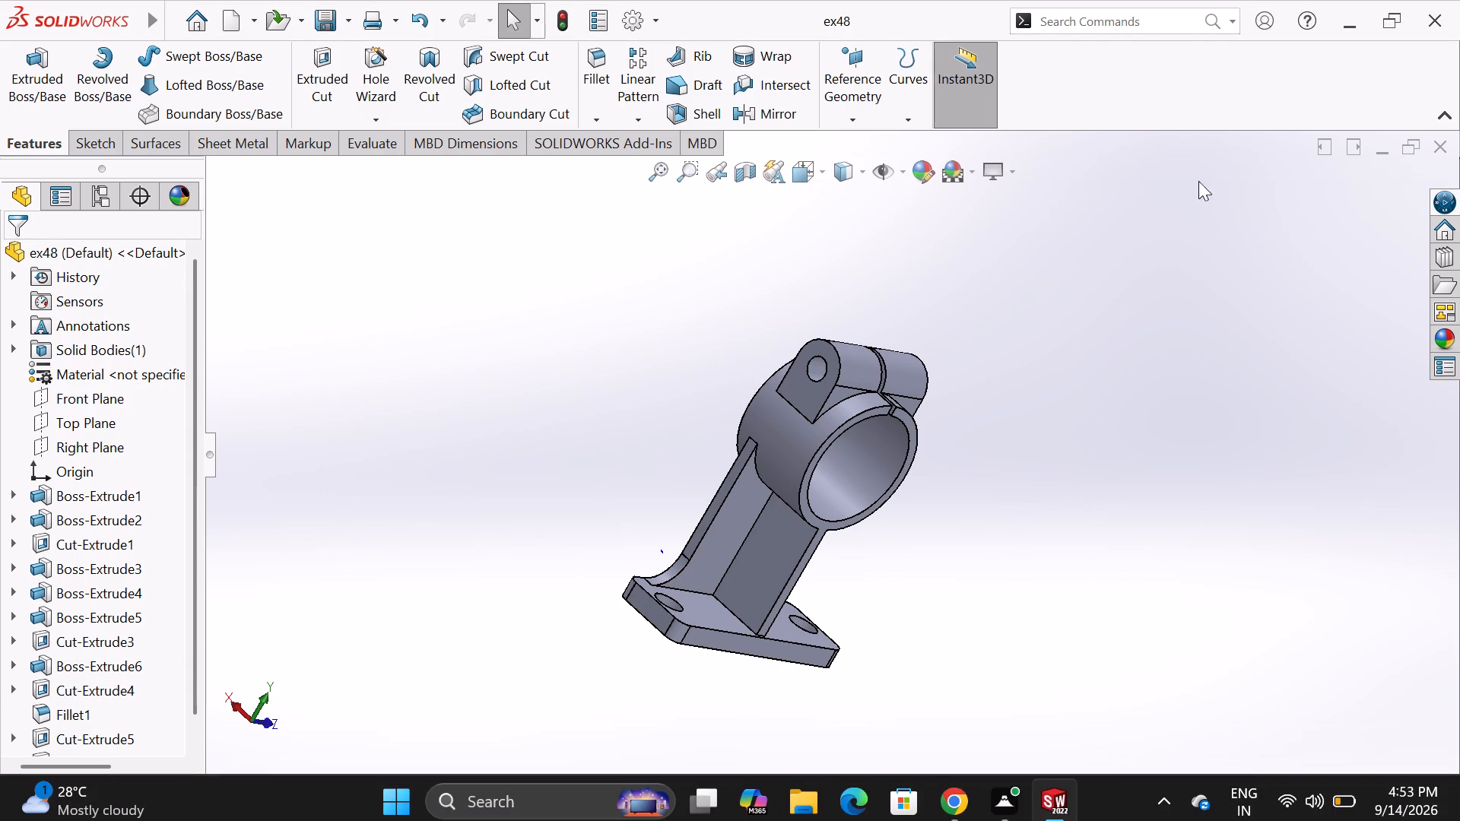
# Switch to File Explorer, open the SOLIDWORKS folder and display its files as large icons.
pyautogui.click(806, 799)
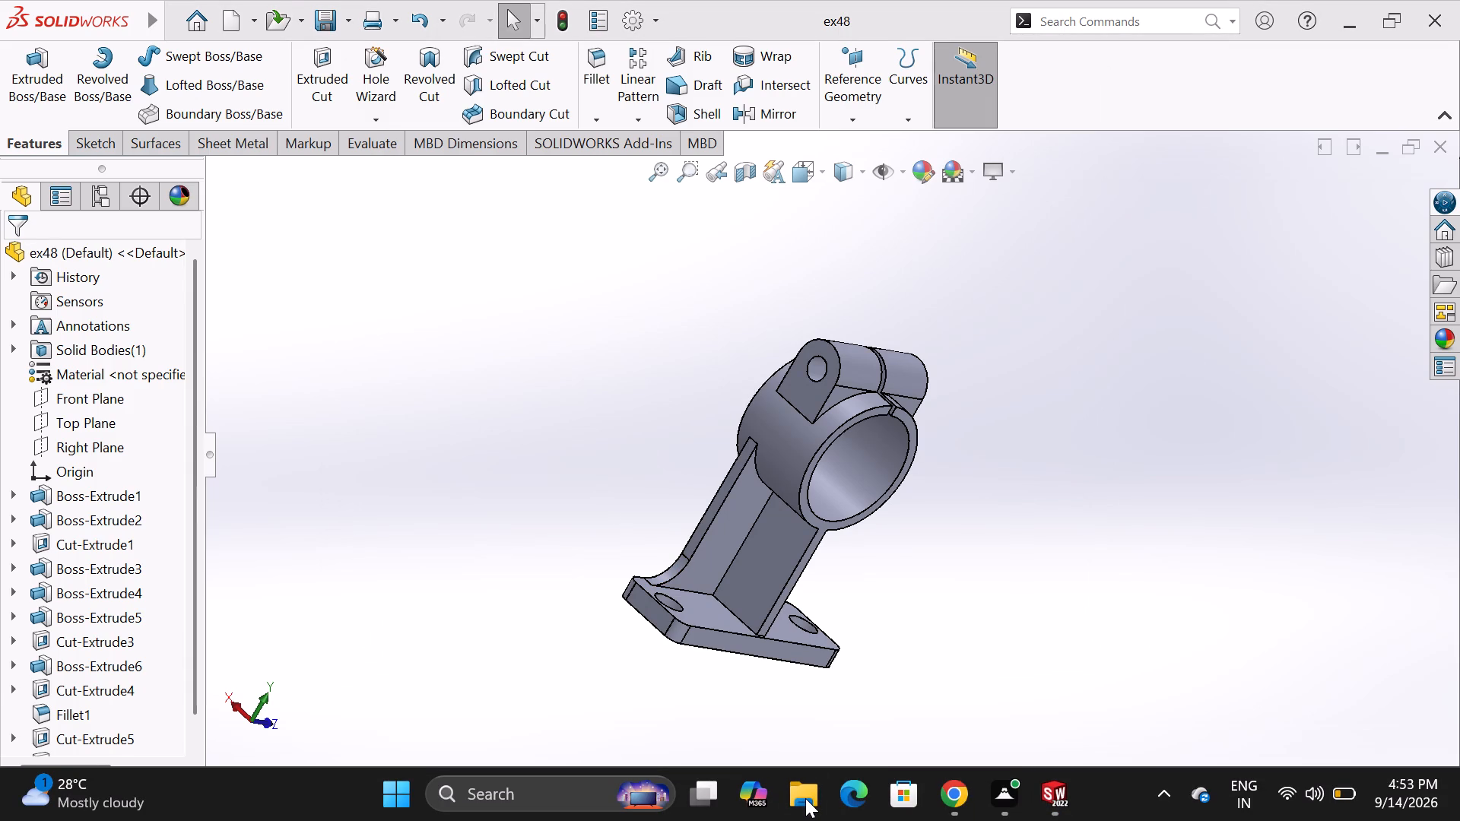
pyautogui.doubleClick(805, 797)
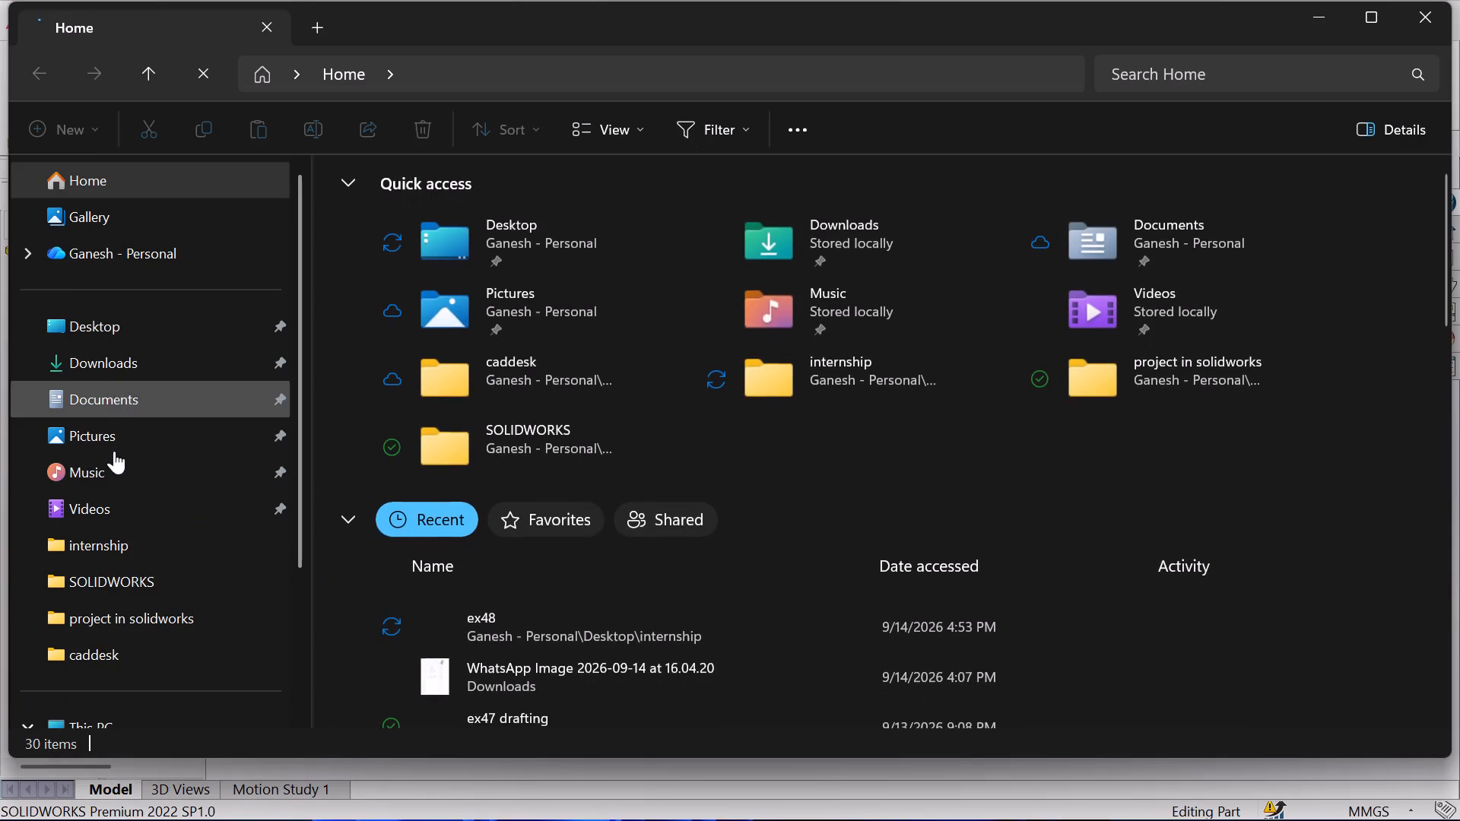
pyautogui.click(109, 591)
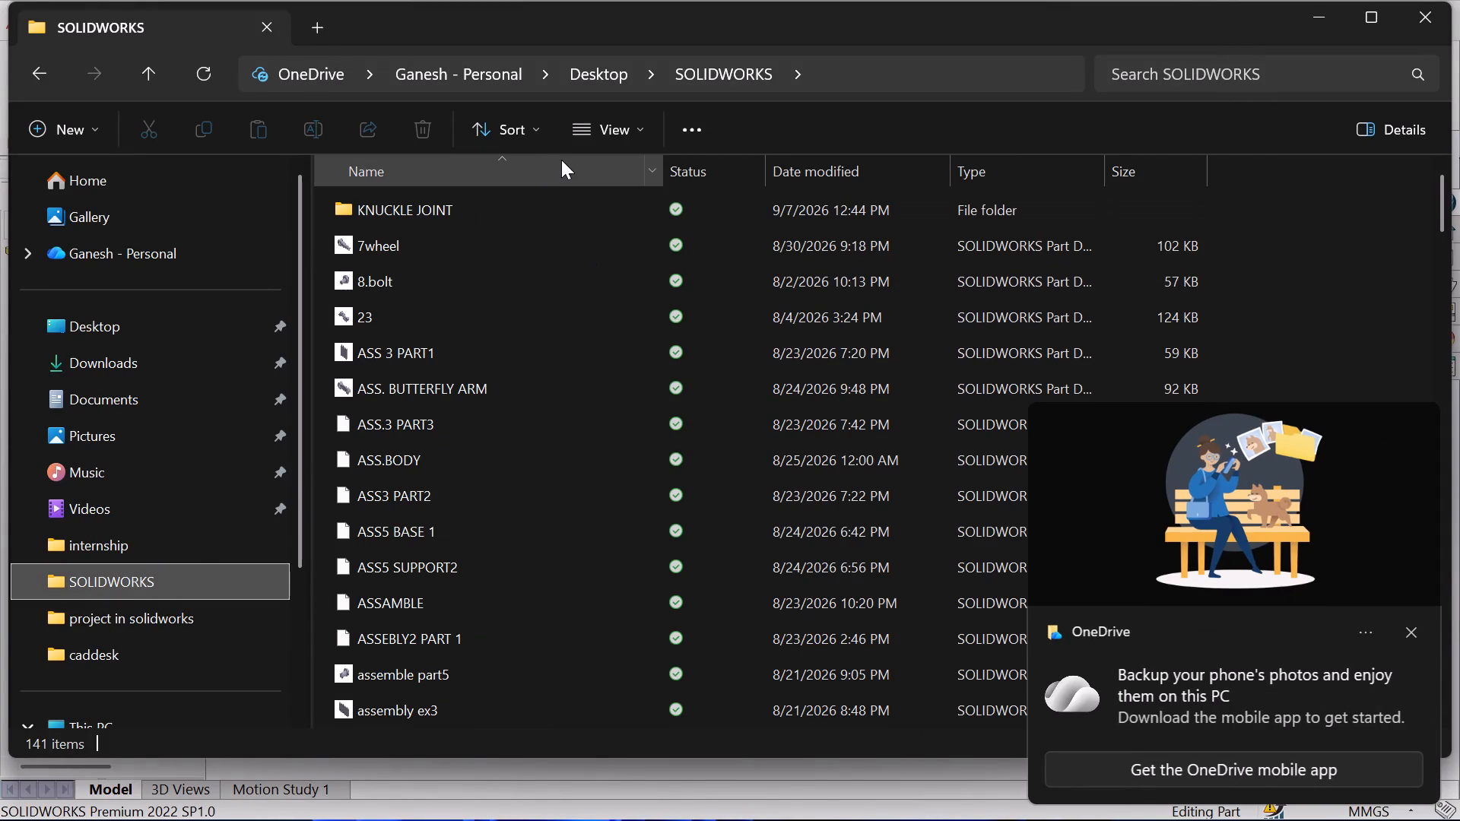
pyautogui.click(647, 127)
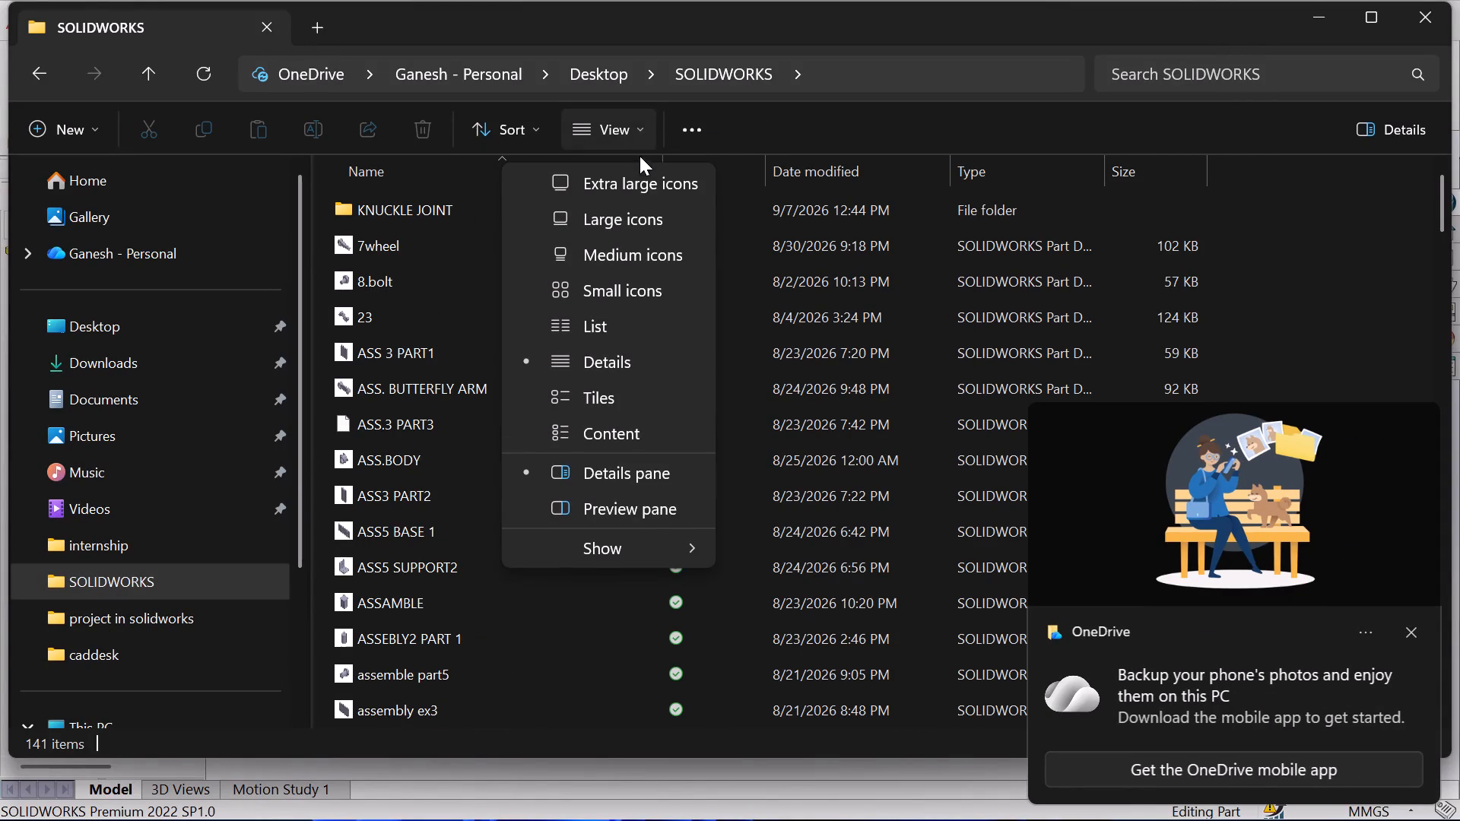
pyautogui.click(633, 220)
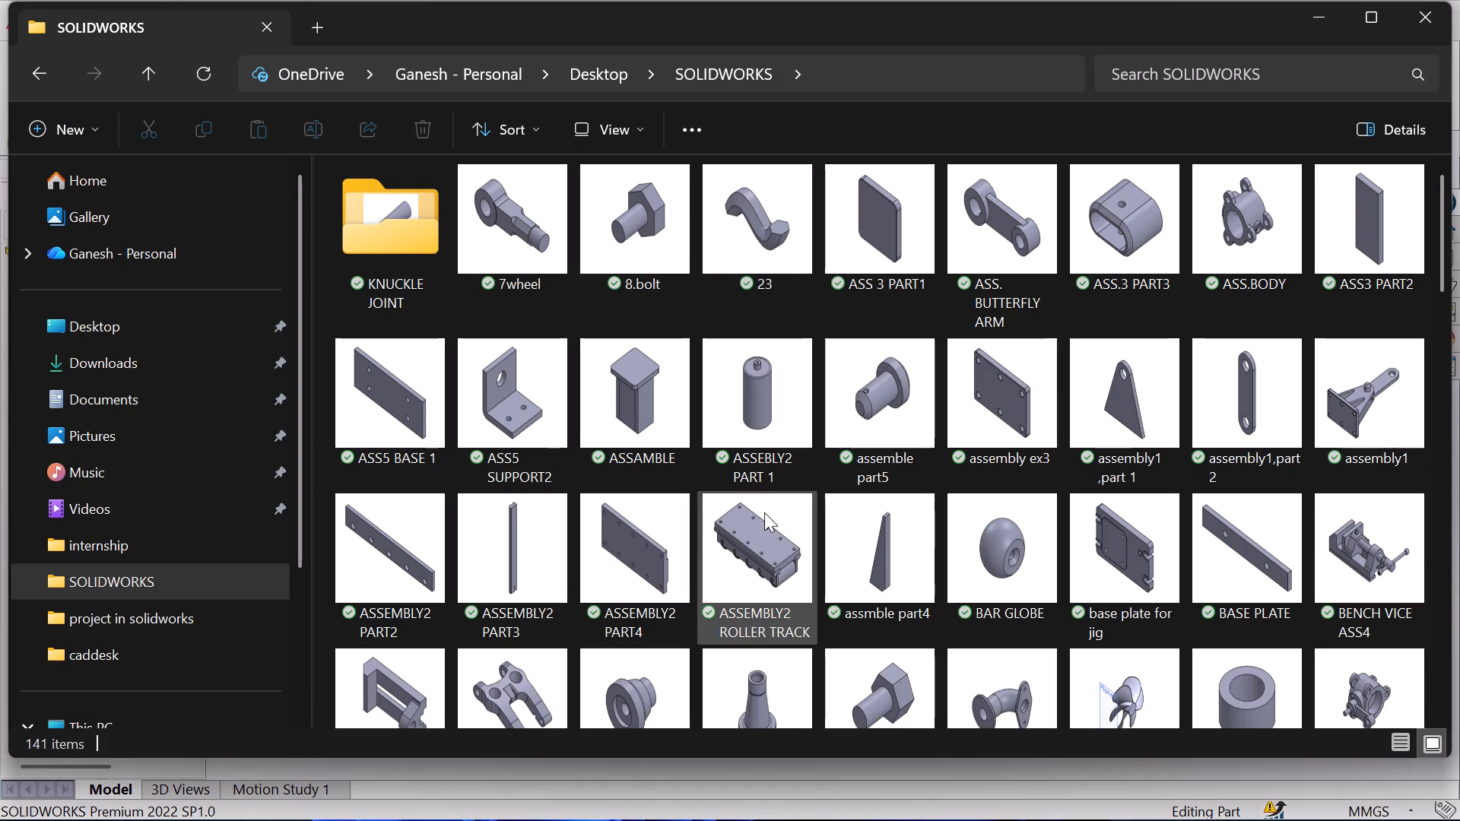
# Look through the thumbnails of the parts, assemblies and drawings in the SOLIDWORKS folder.
pyautogui.scroll(-2, 743, 512)
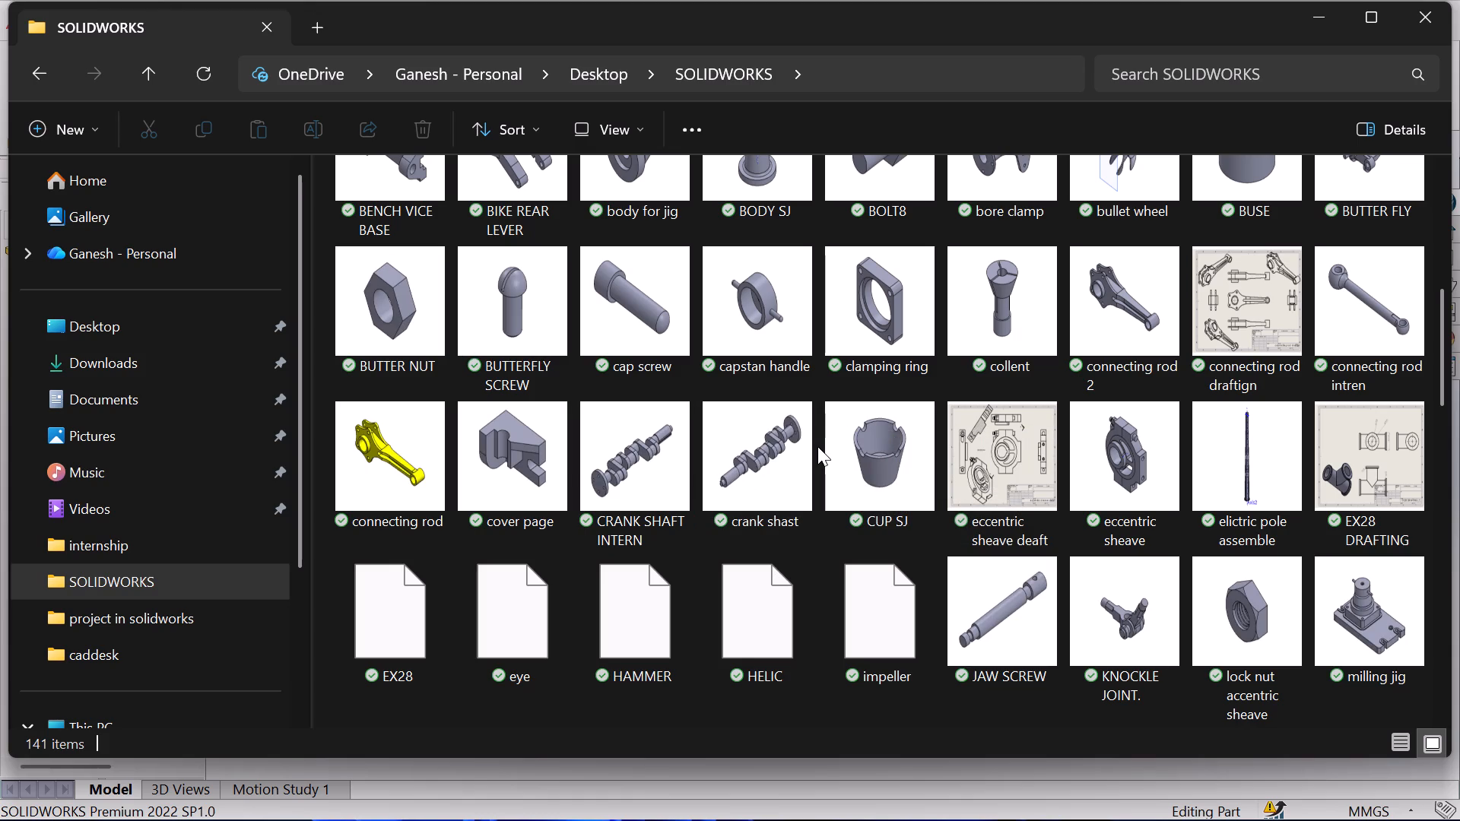
pyautogui.scroll(-1, 817, 446)
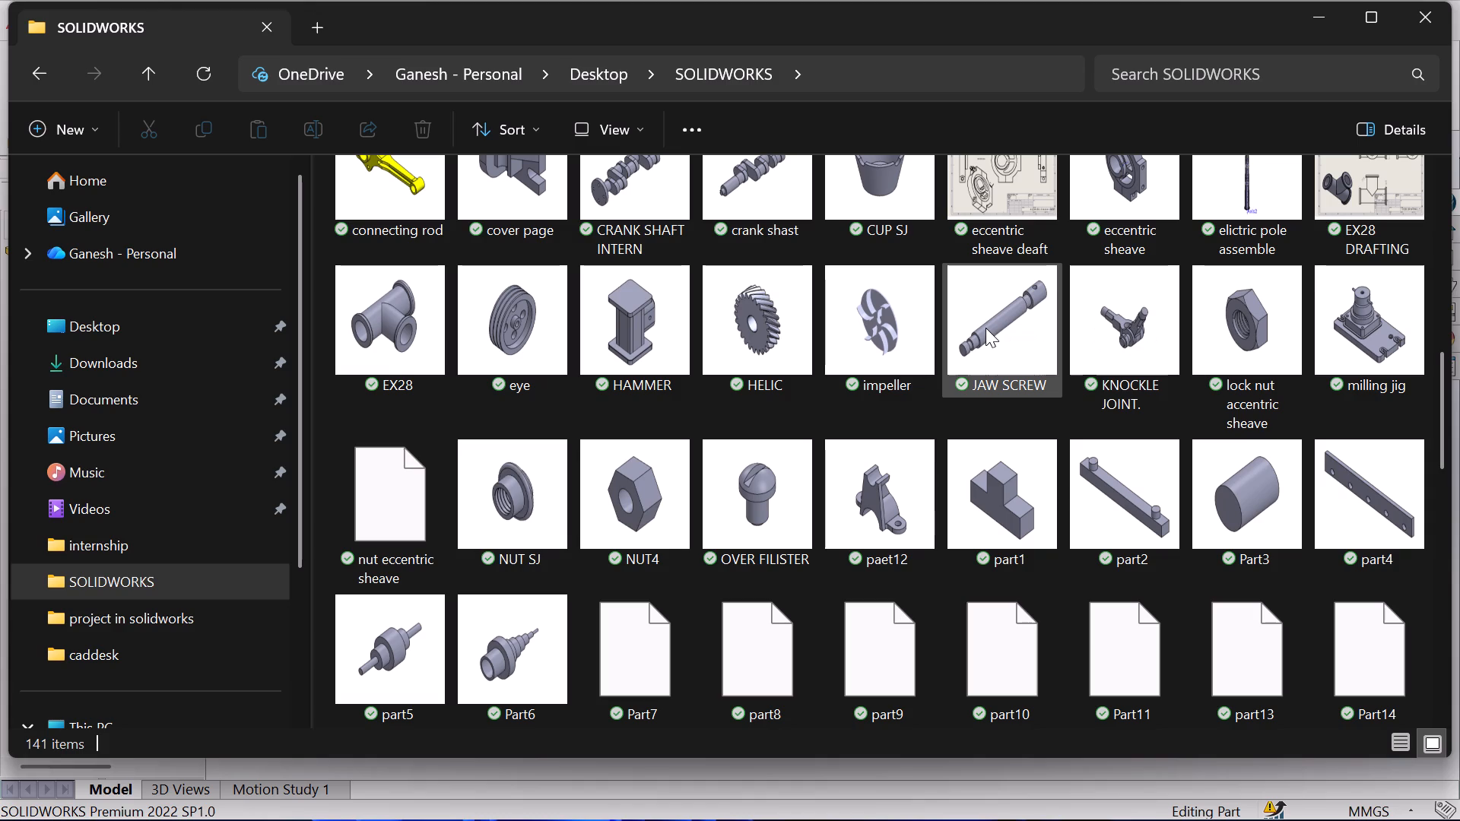
pyautogui.scroll(-2, 982, 330)
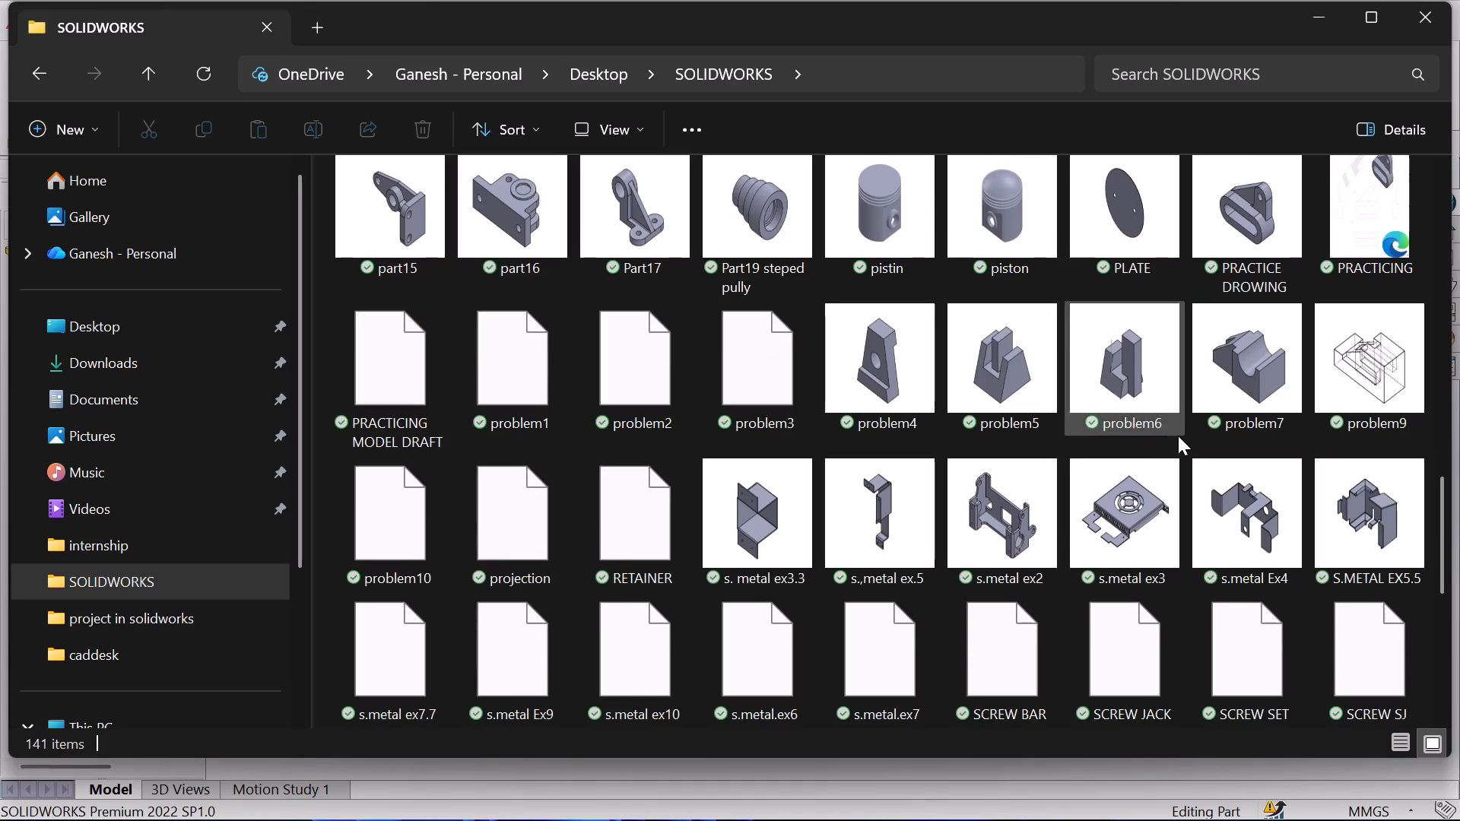
pyautogui.scroll(-1, 1088, 475)
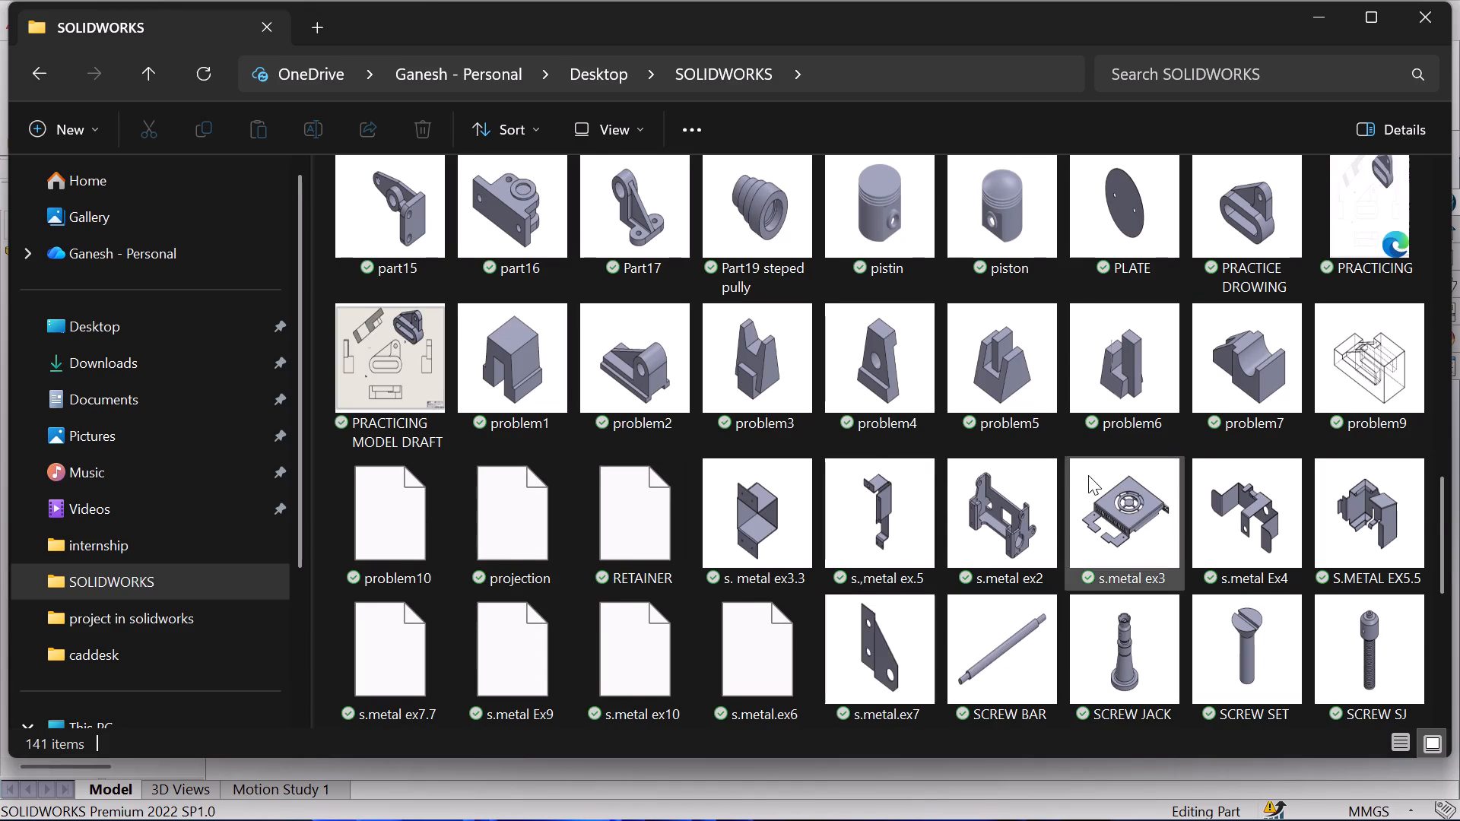
pyautogui.scroll(-1, 1084, 481)
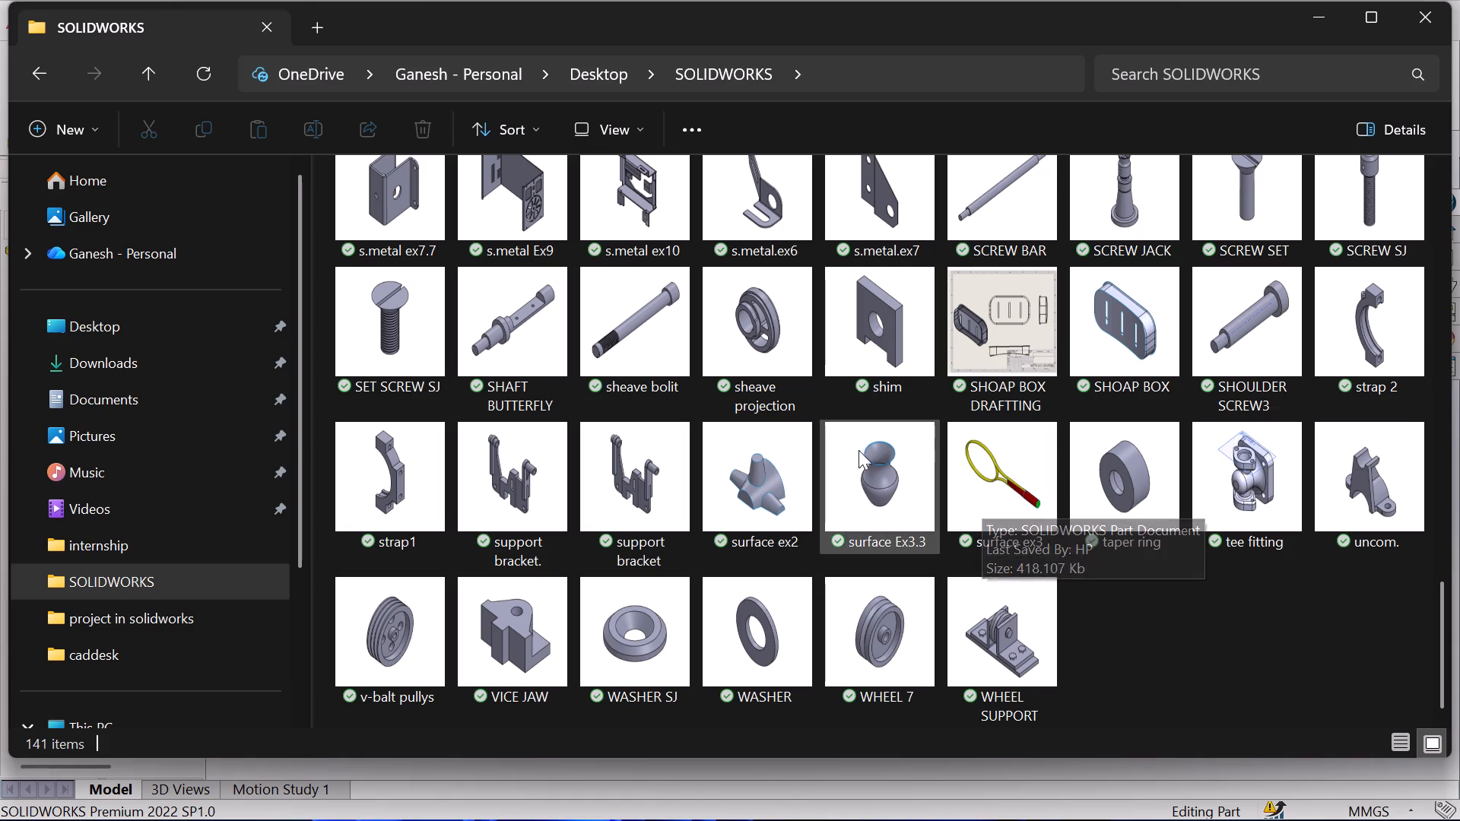
pyautogui.scroll(2, 820, 418)
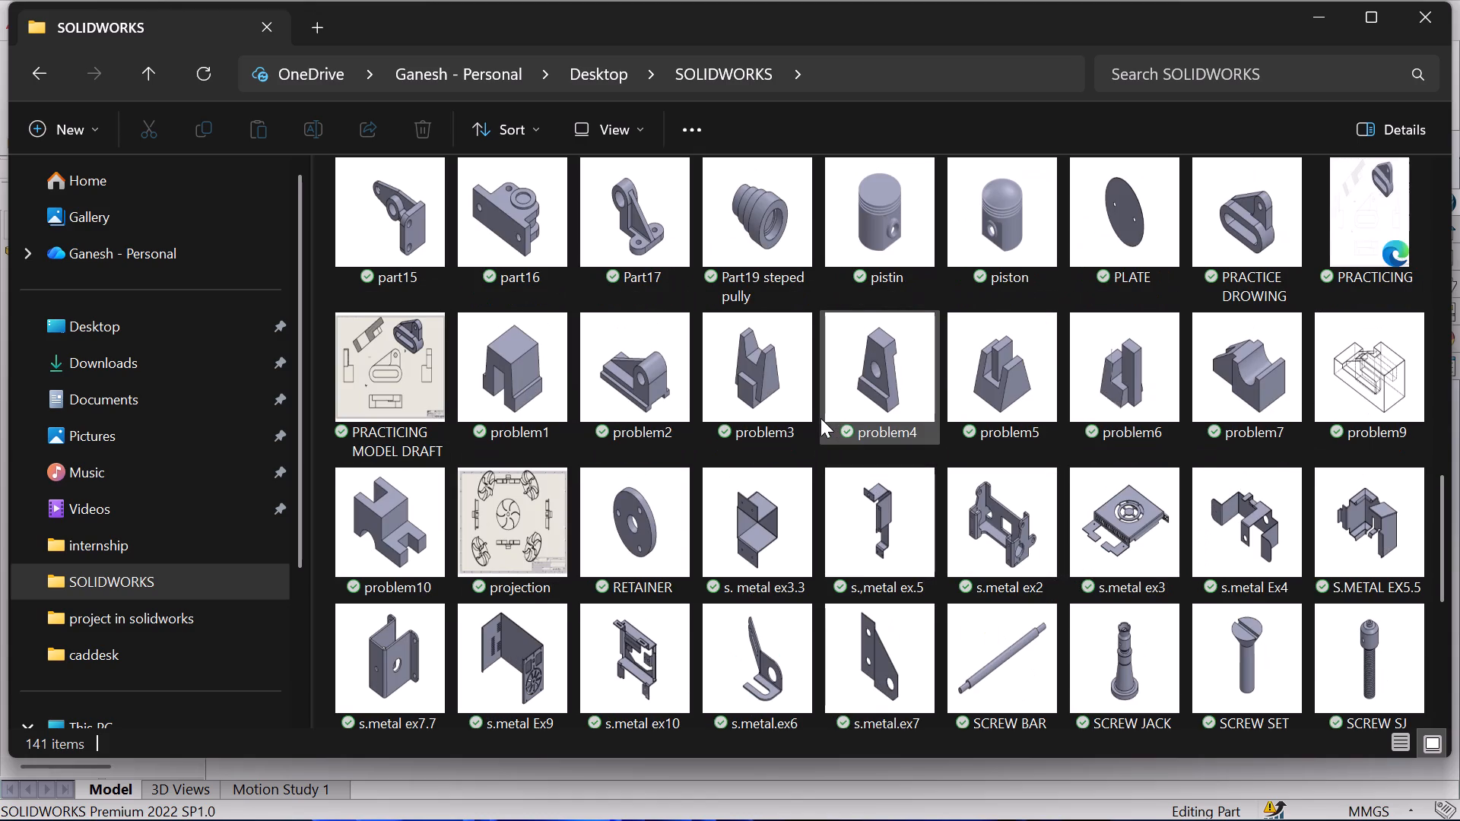
pyautogui.scroll(1, 820, 418)
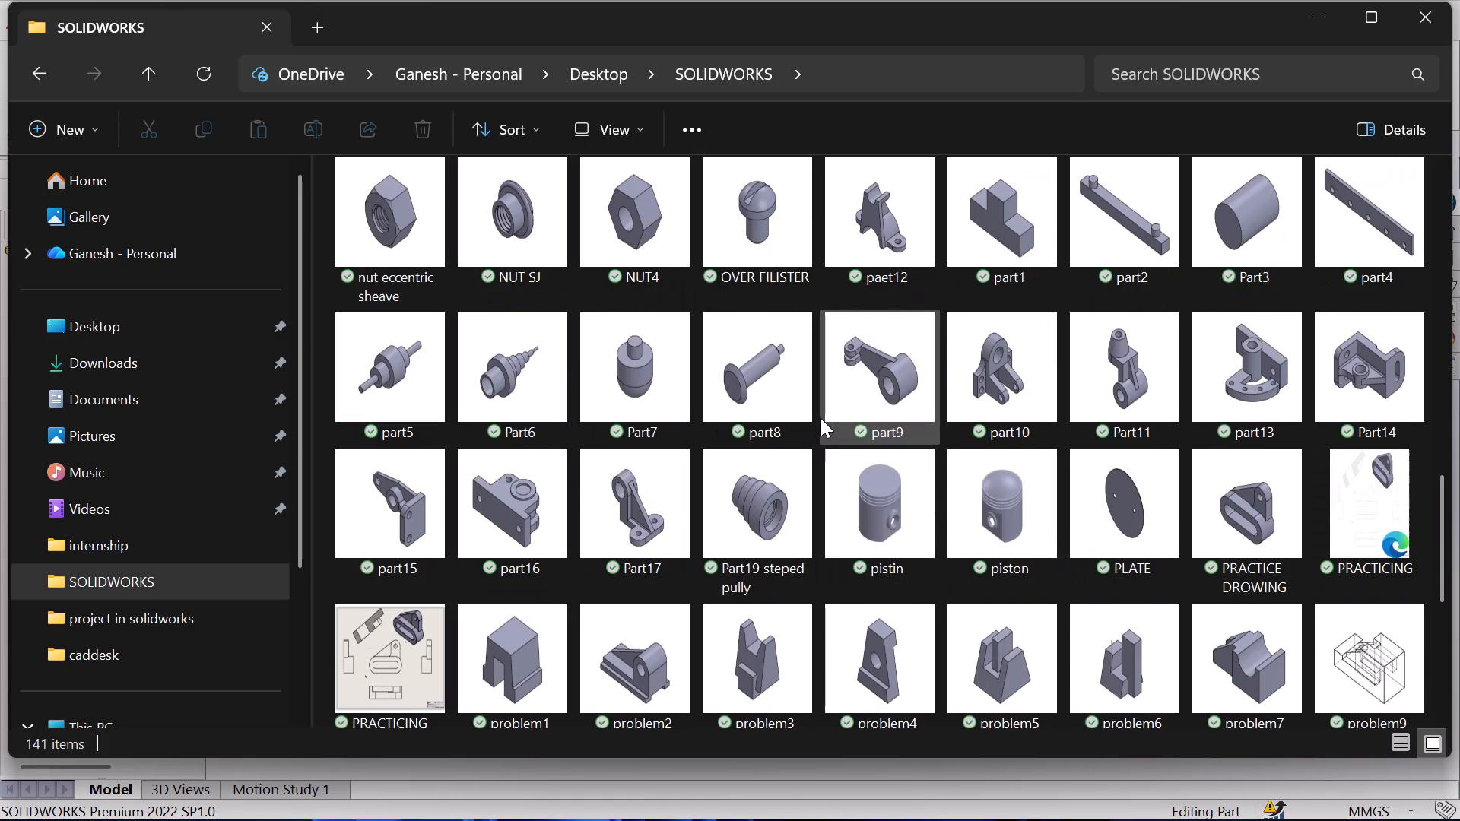
pyautogui.scroll(2, 820, 418)
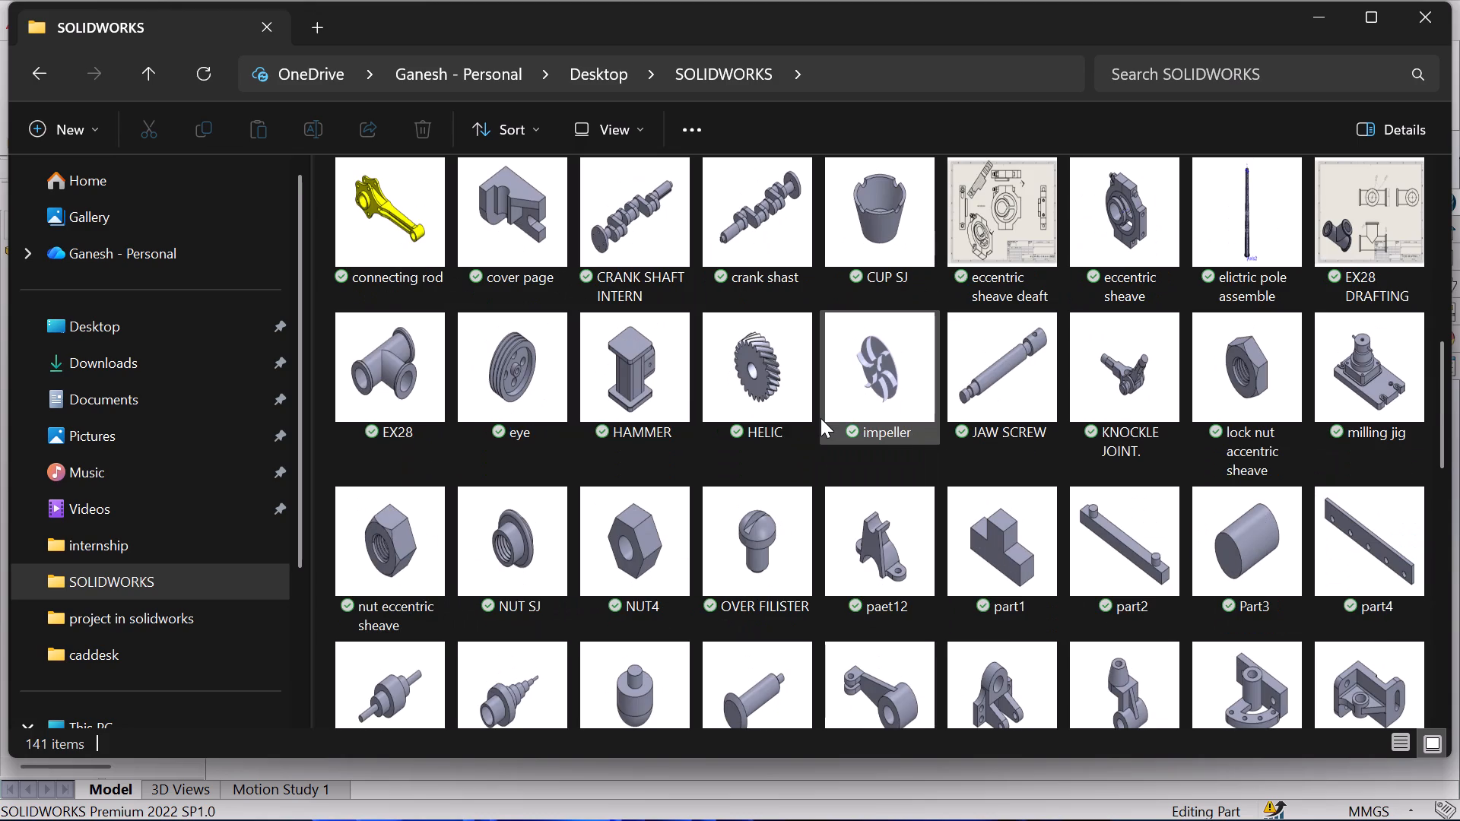
pyautogui.scroll(3, 820, 418)
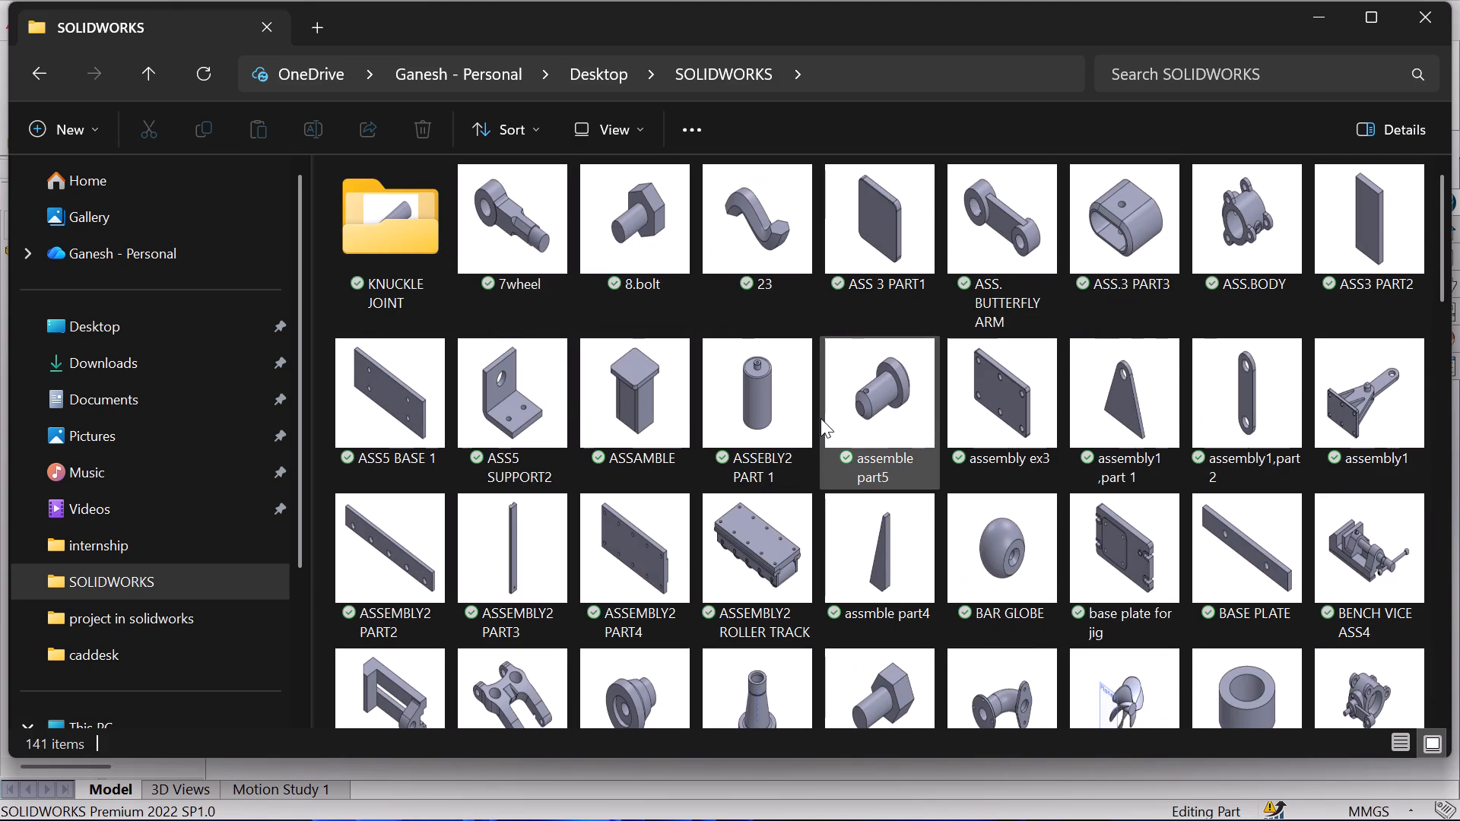
pyautogui.scroll(3, 820, 418)
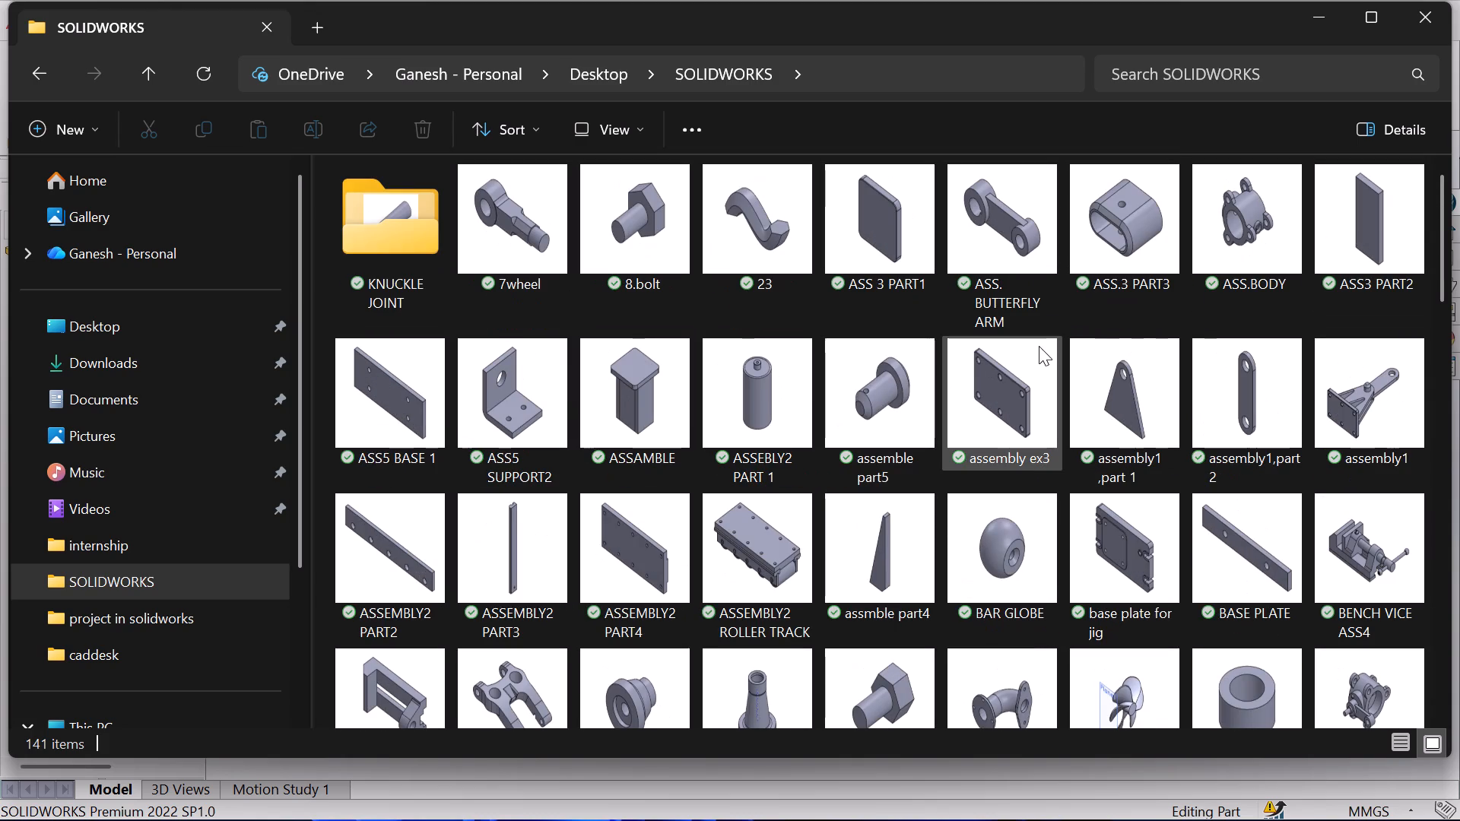
# Switch back to SOLIDWORKS and make a drawing from the ex48 part on an A3 (ISO) sheet.
pyautogui.click(1322, 10)
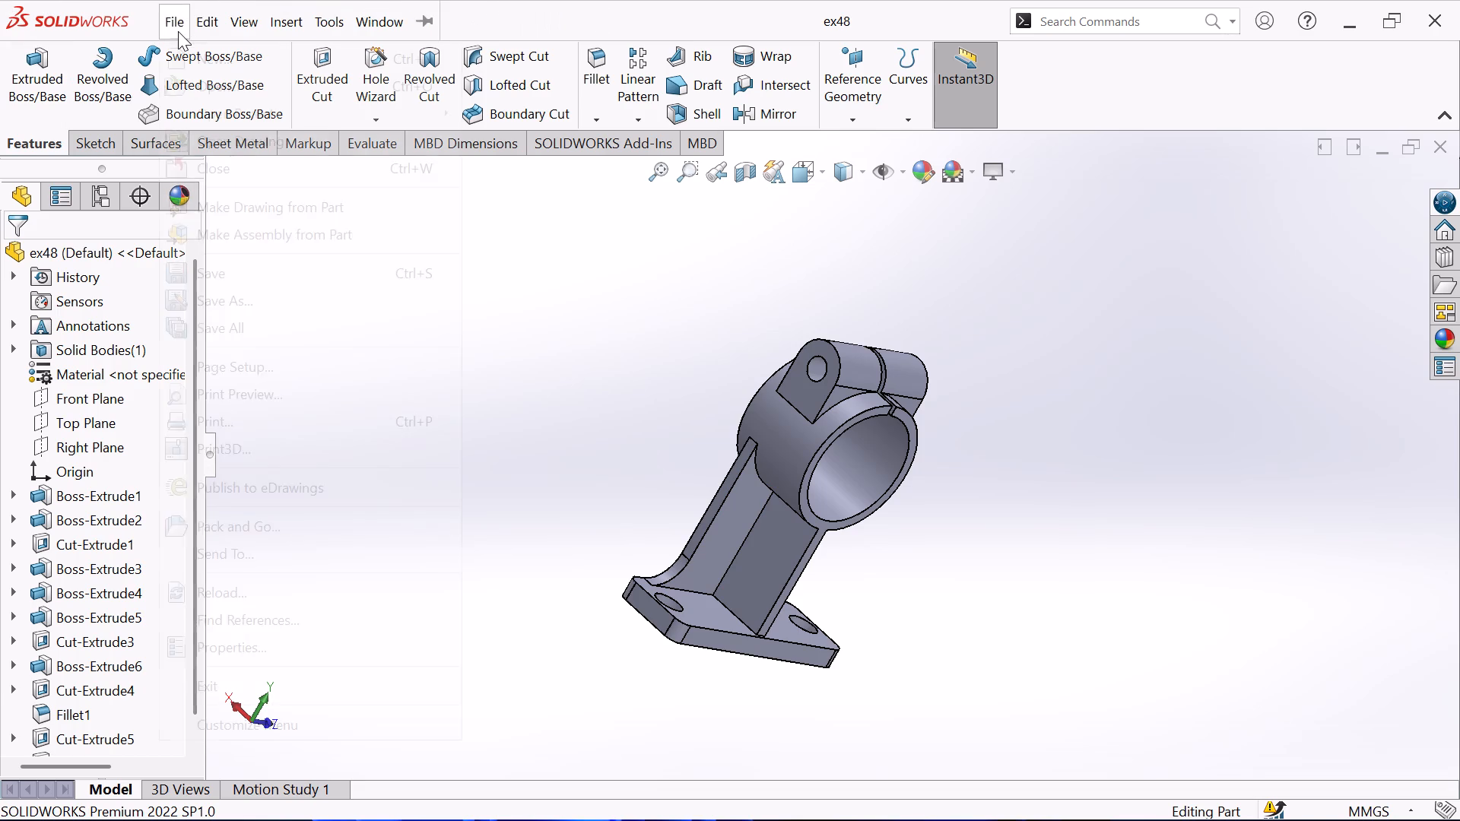
pyautogui.click(176, 30)
pyautogui.click(264, 205)
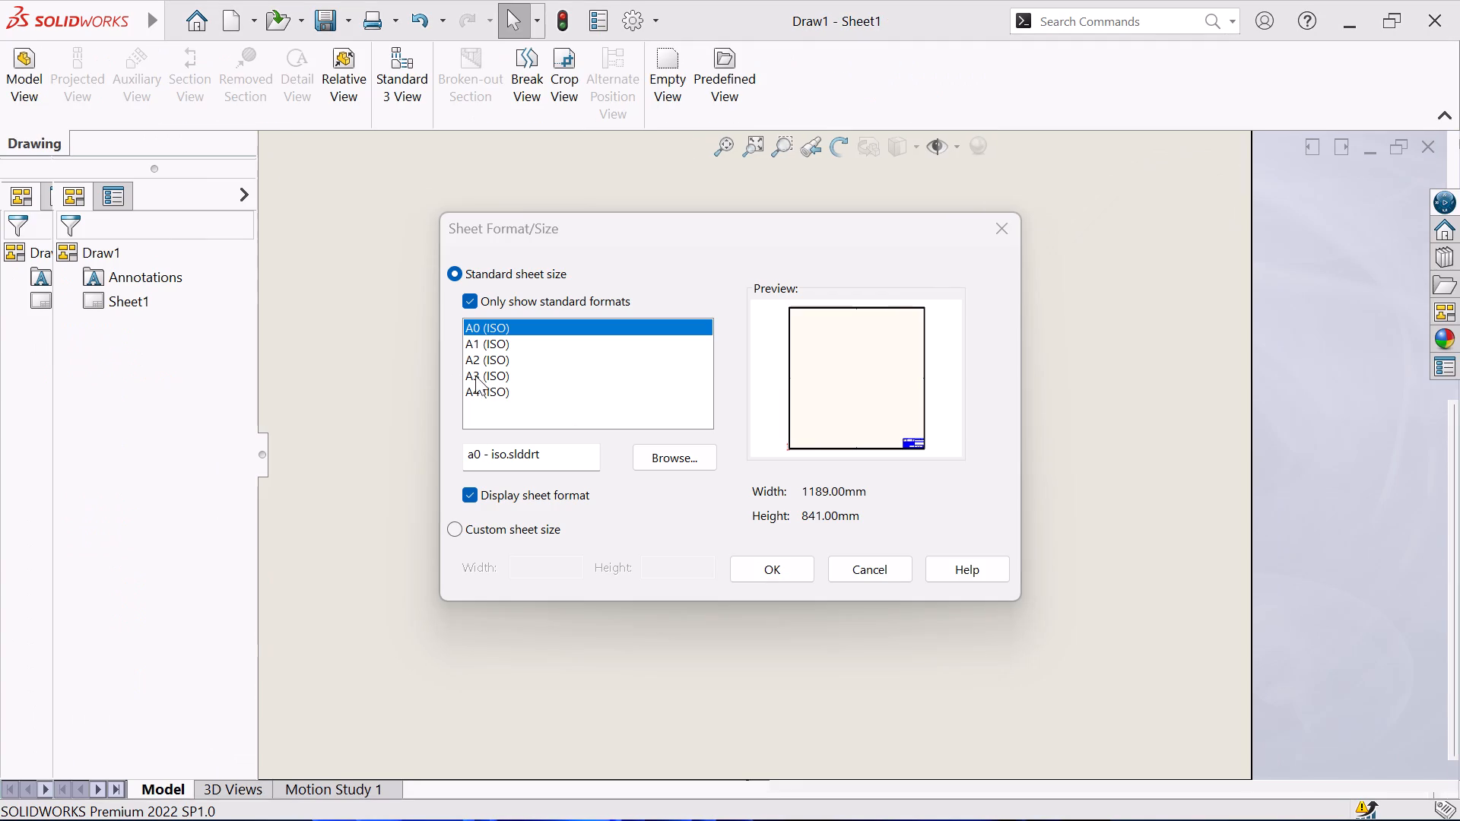
pyautogui.click(473, 374)
pyautogui.click(773, 569)
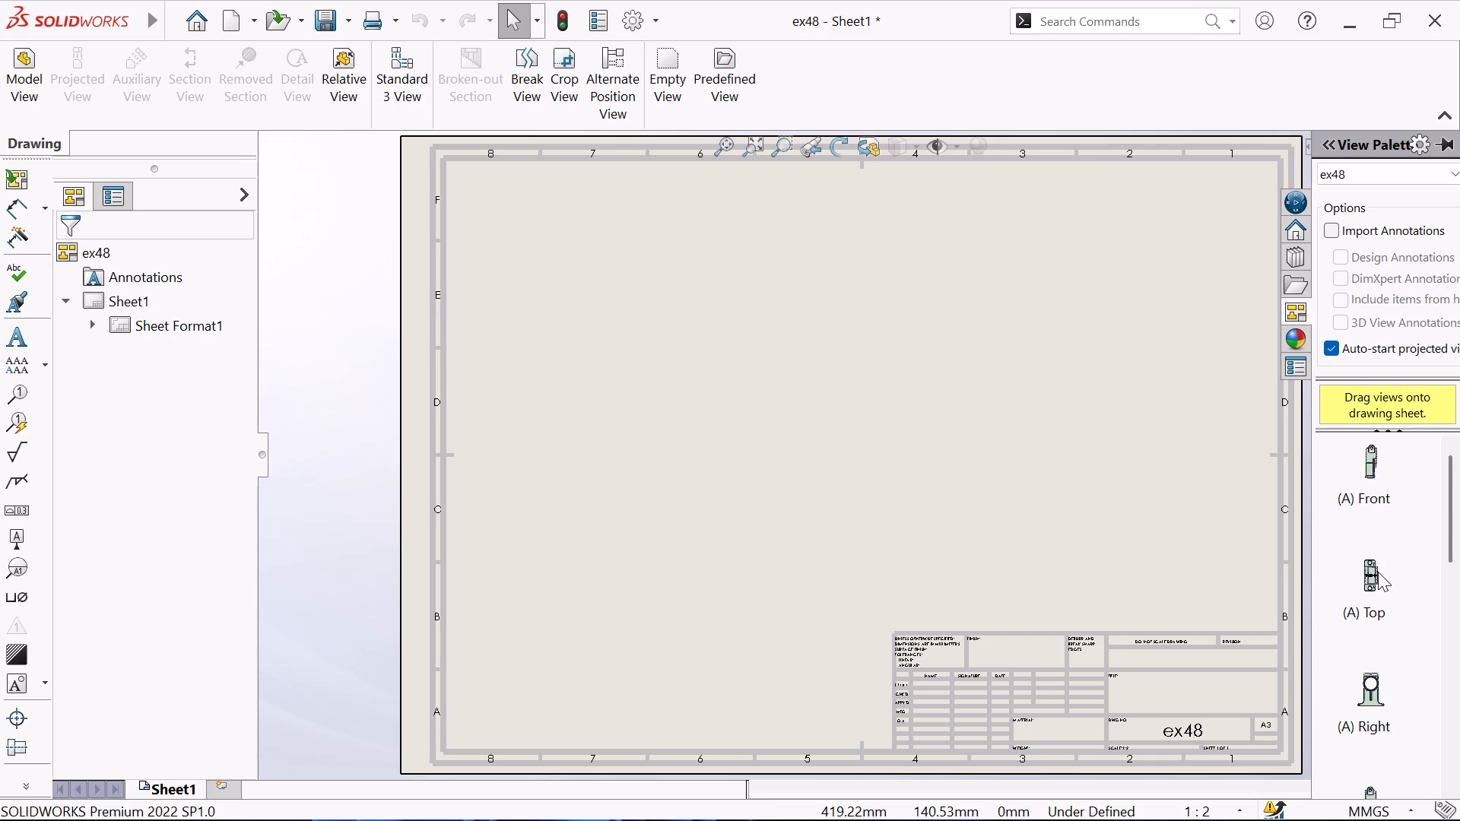
# Place the bracket's Right view near the centre of the sheet as the base view.
pyautogui.scroll(-4, 1378, 572)
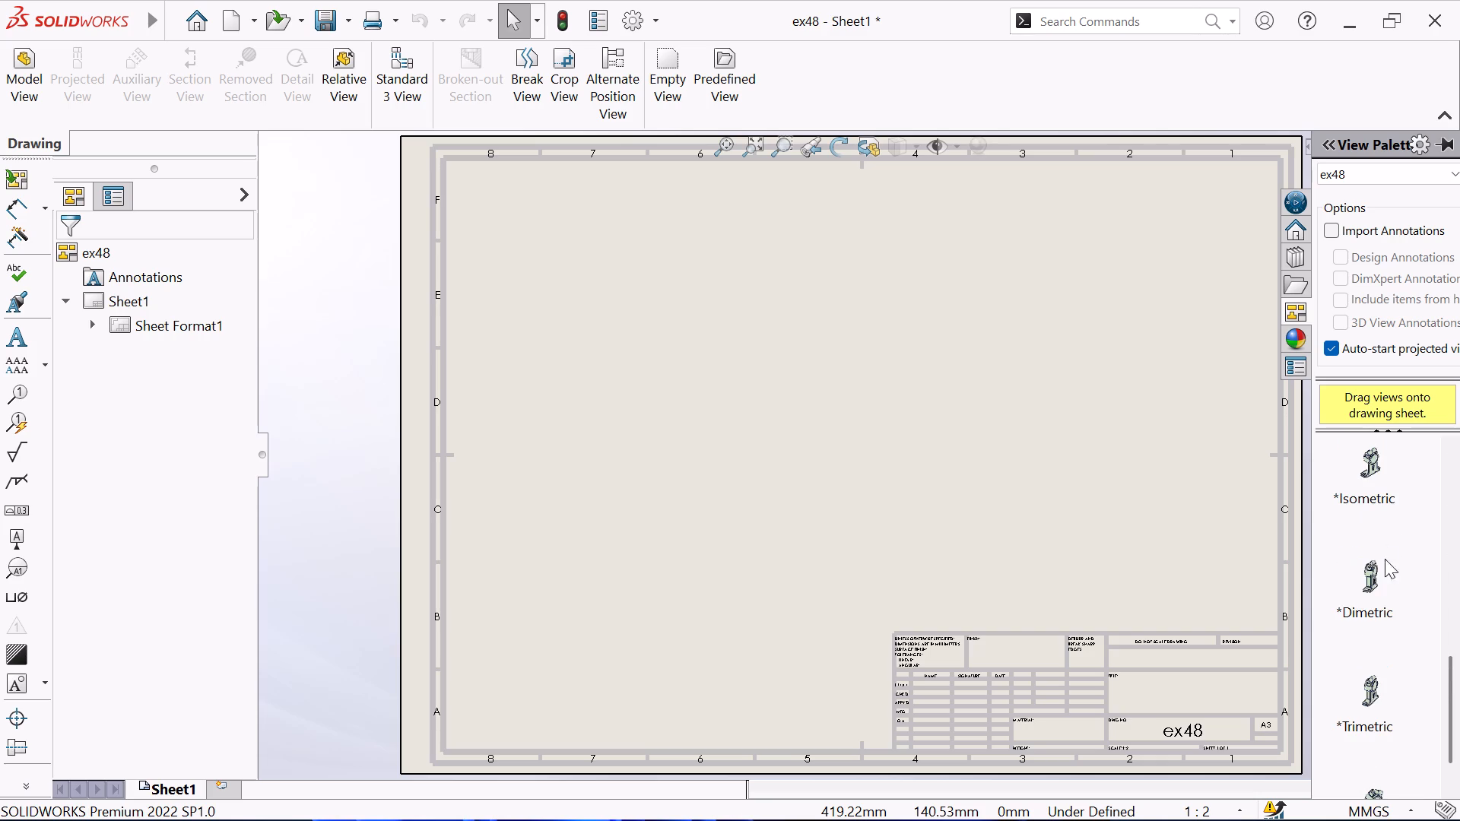
pyautogui.scroll(-5, 1398, 536)
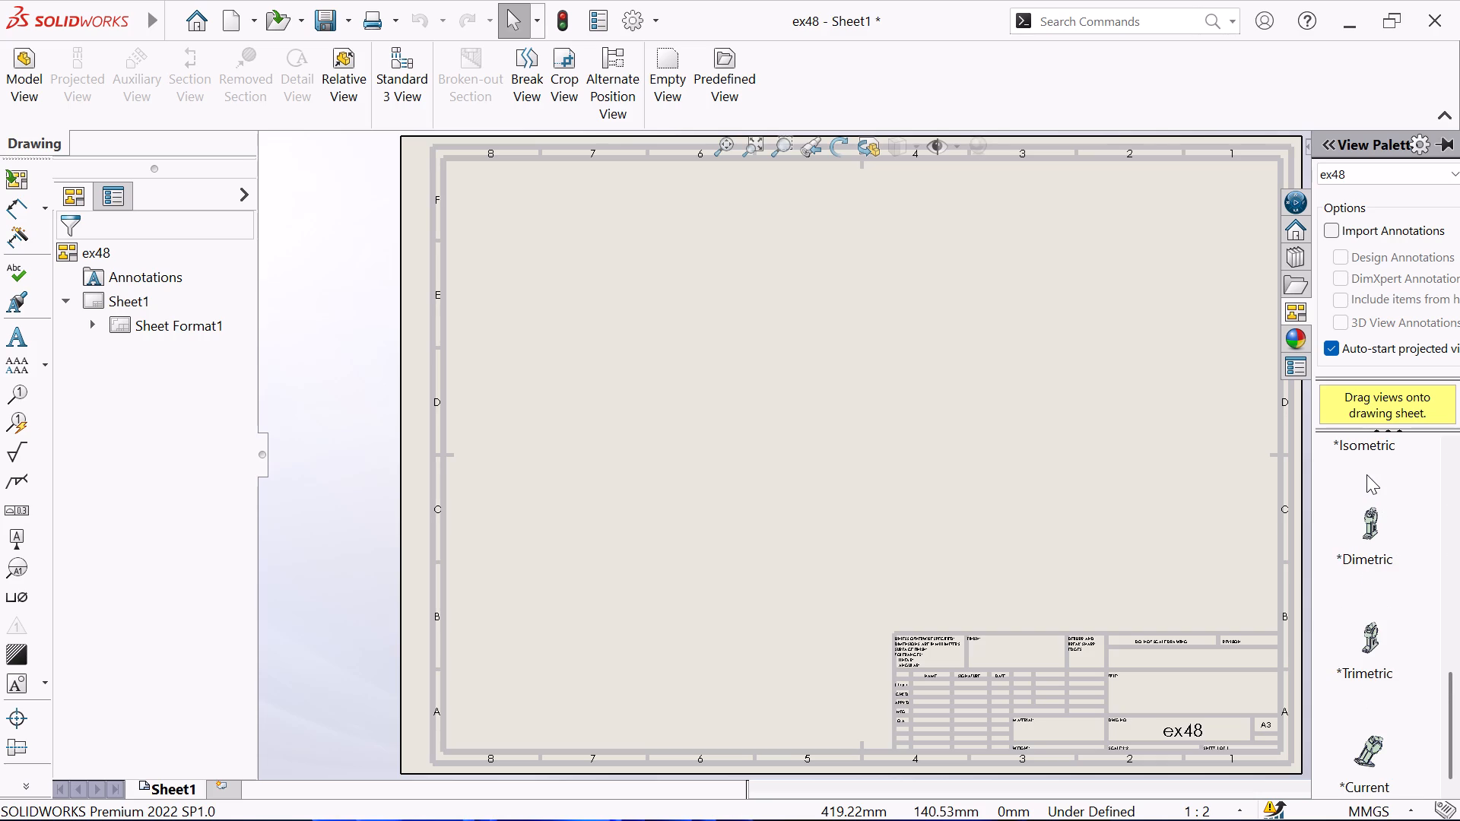
pyautogui.scroll(-1, 1366, 474)
pyautogui.scroll(3, 1366, 474)
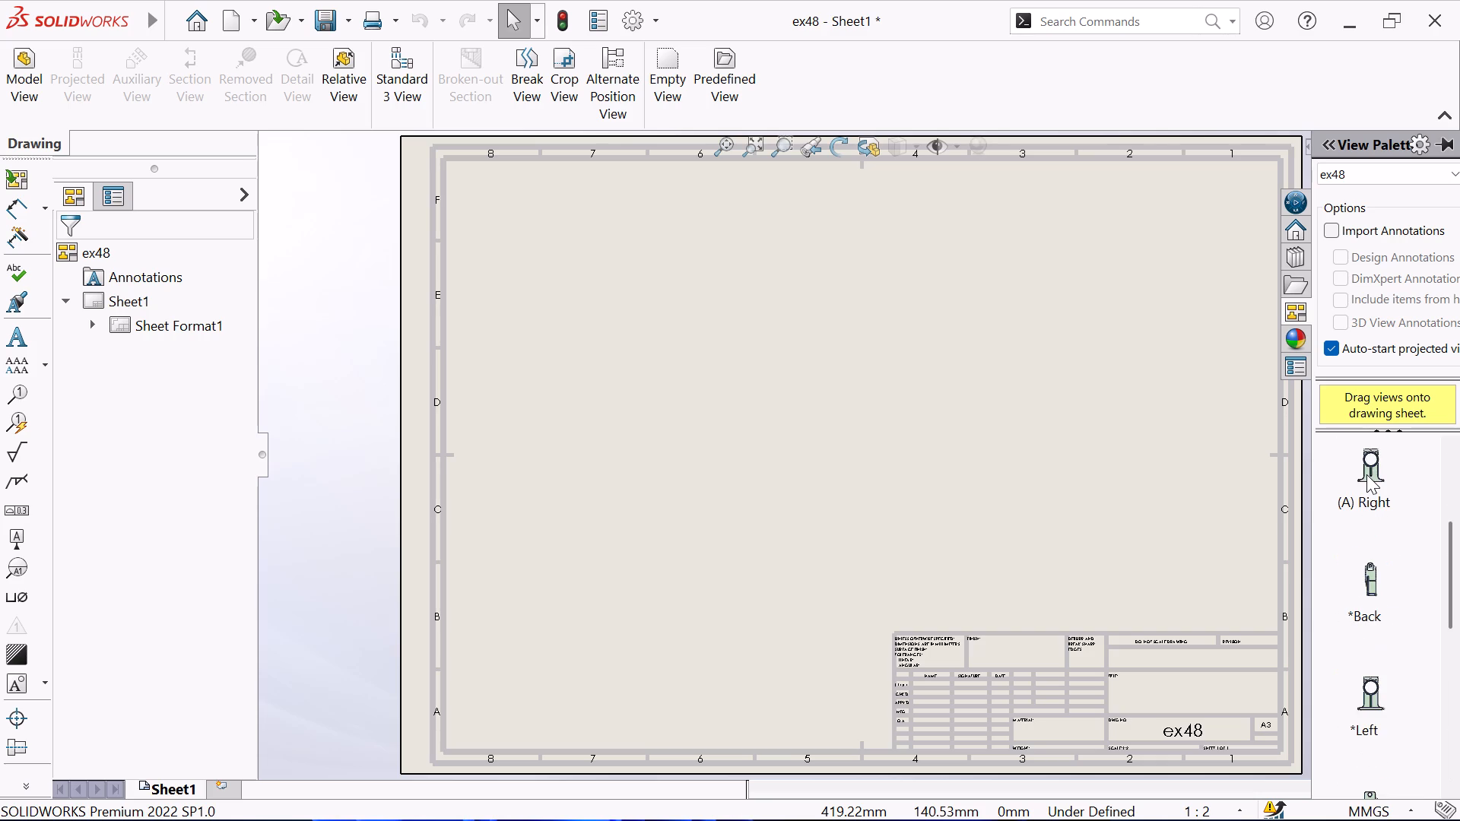
pyautogui.moveTo(1366, 474); pyautogui.dragTo(852, 420)
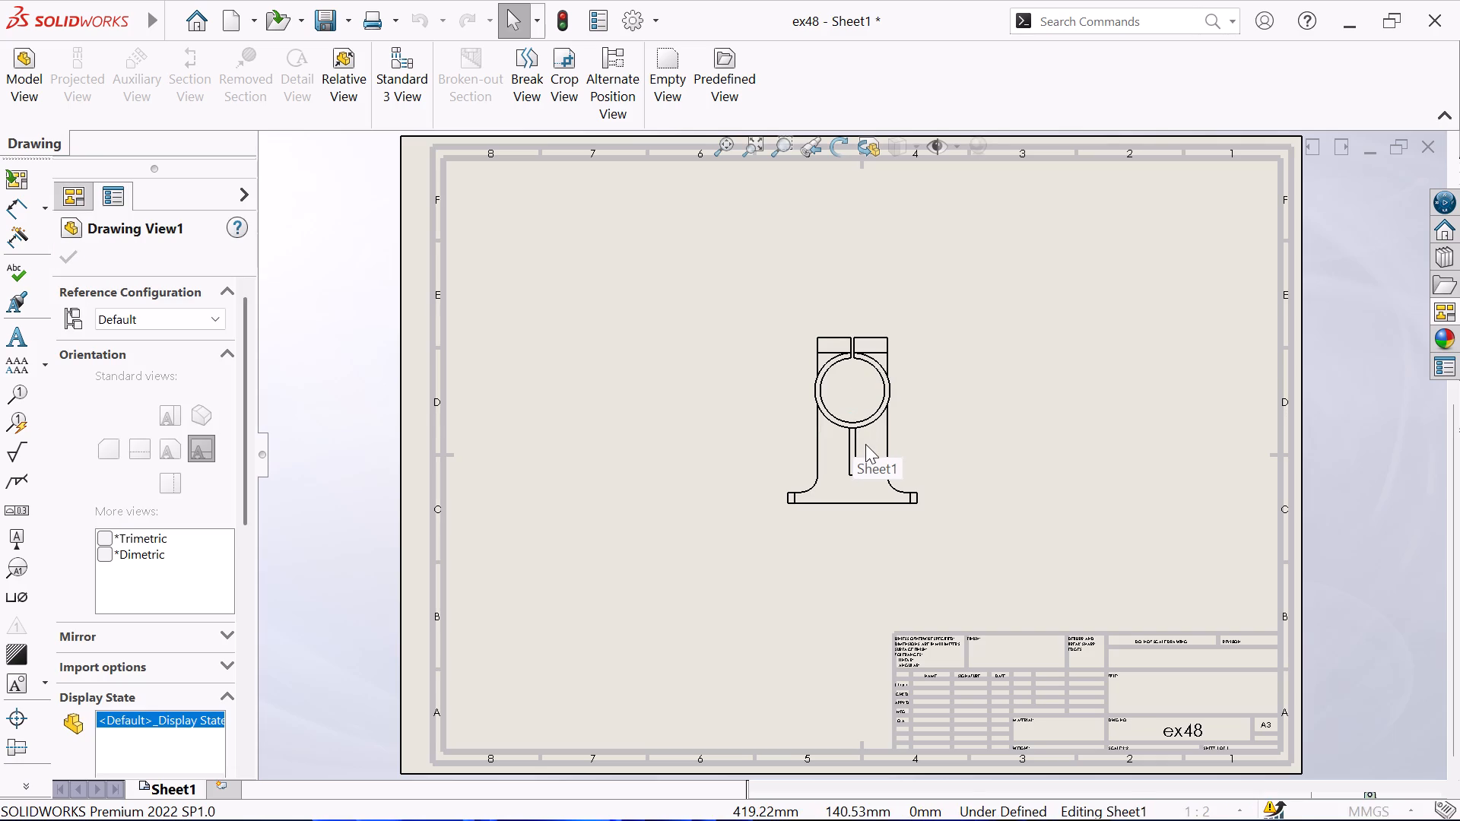
# Place projected side views on both sides of the base view, with Hidden Lines Visible for the one on its right.
pyautogui.scroll(-2, 186, 606)
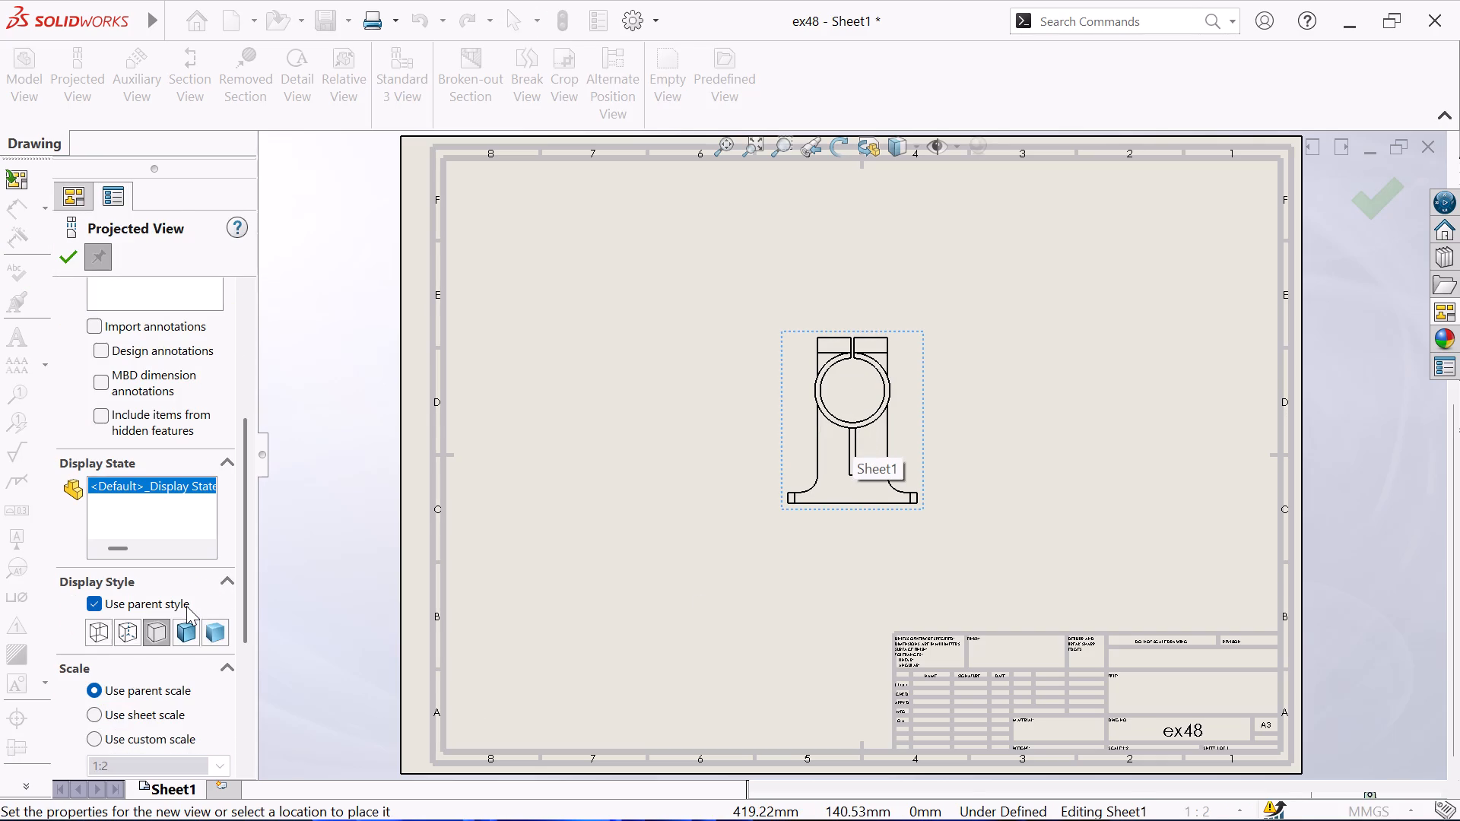
pyautogui.click(122, 631)
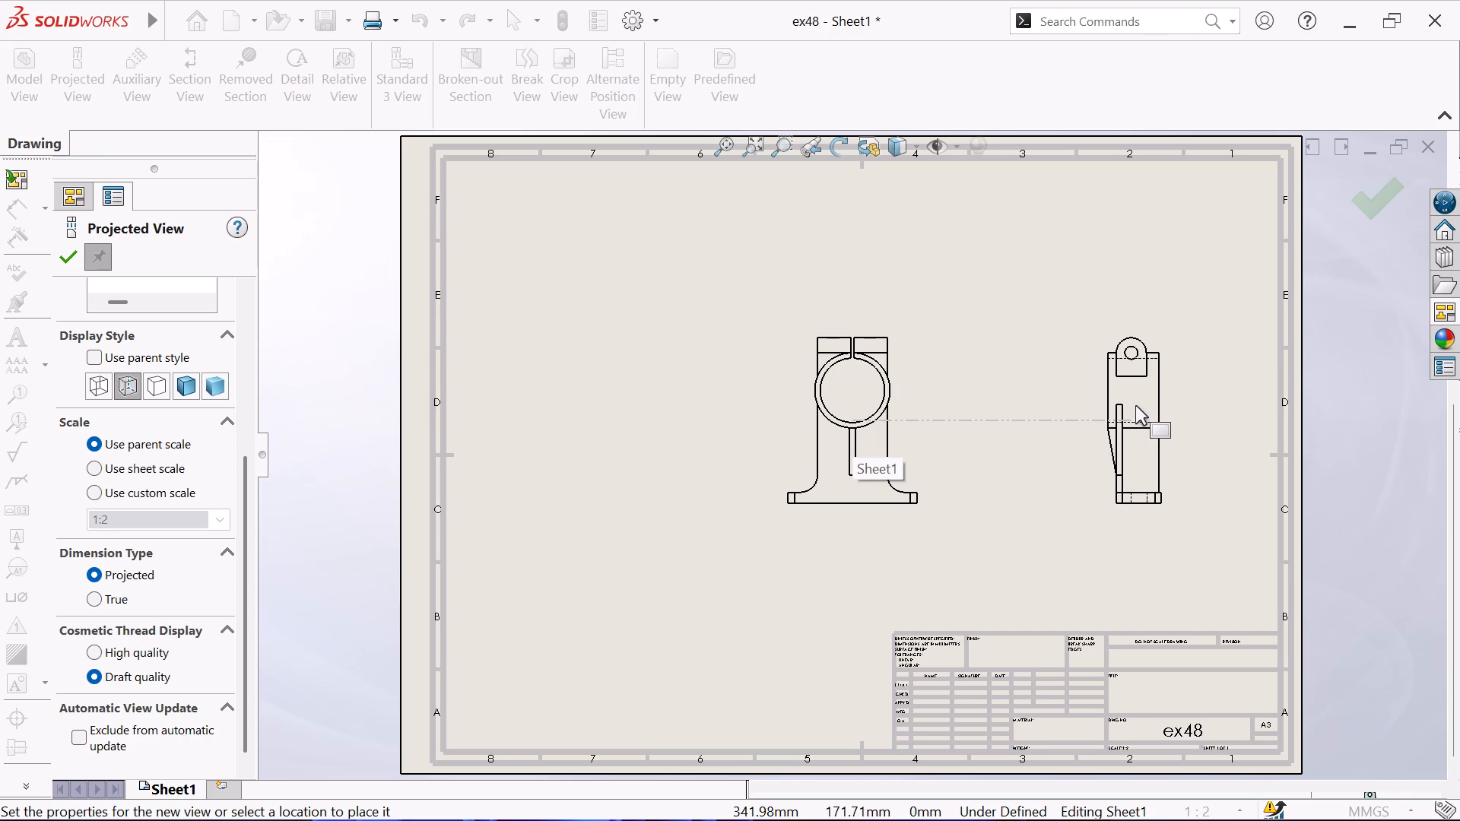
pyautogui.click(1135, 405)
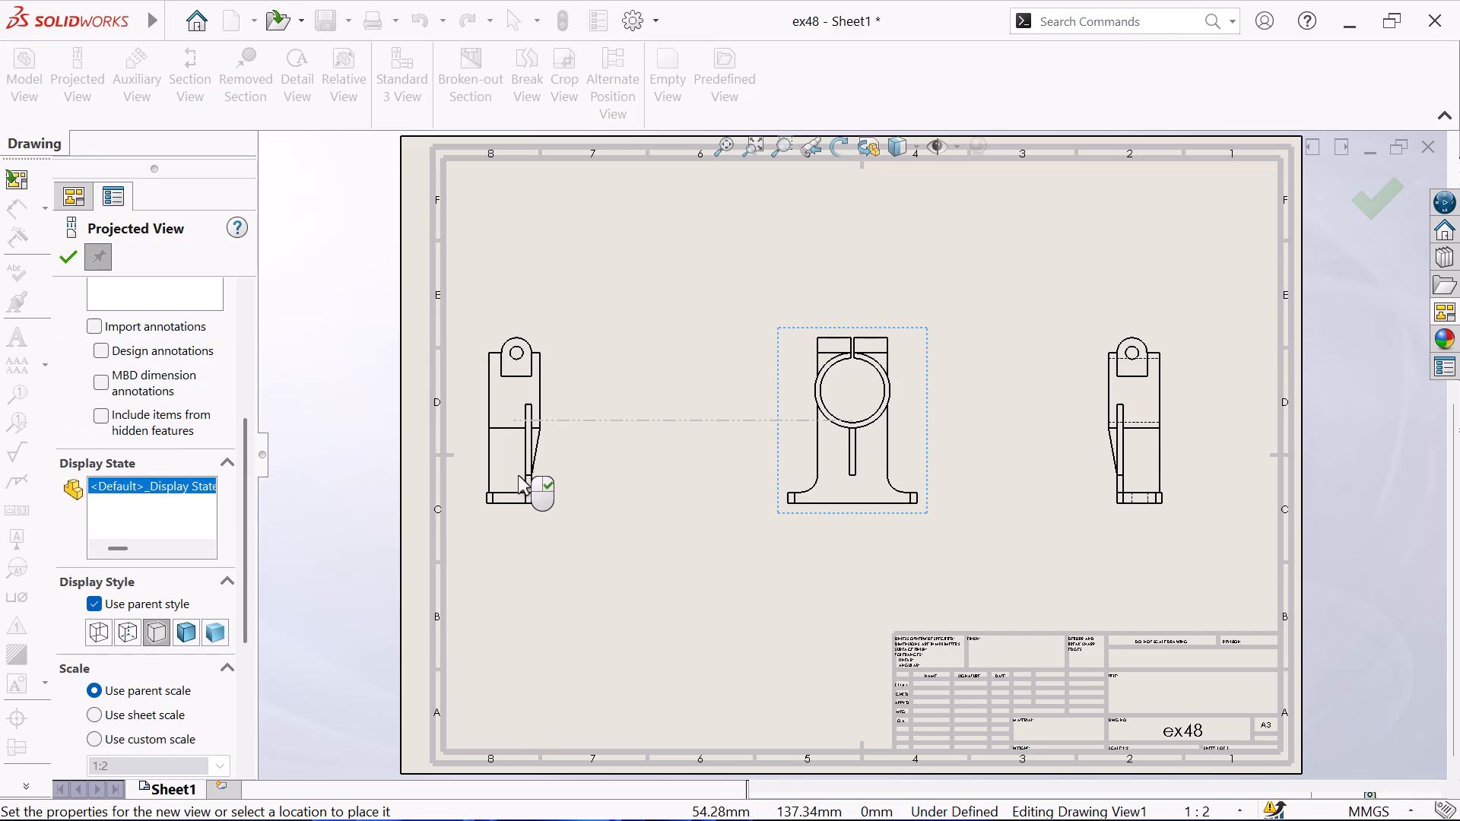
pyautogui.click(558, 468)
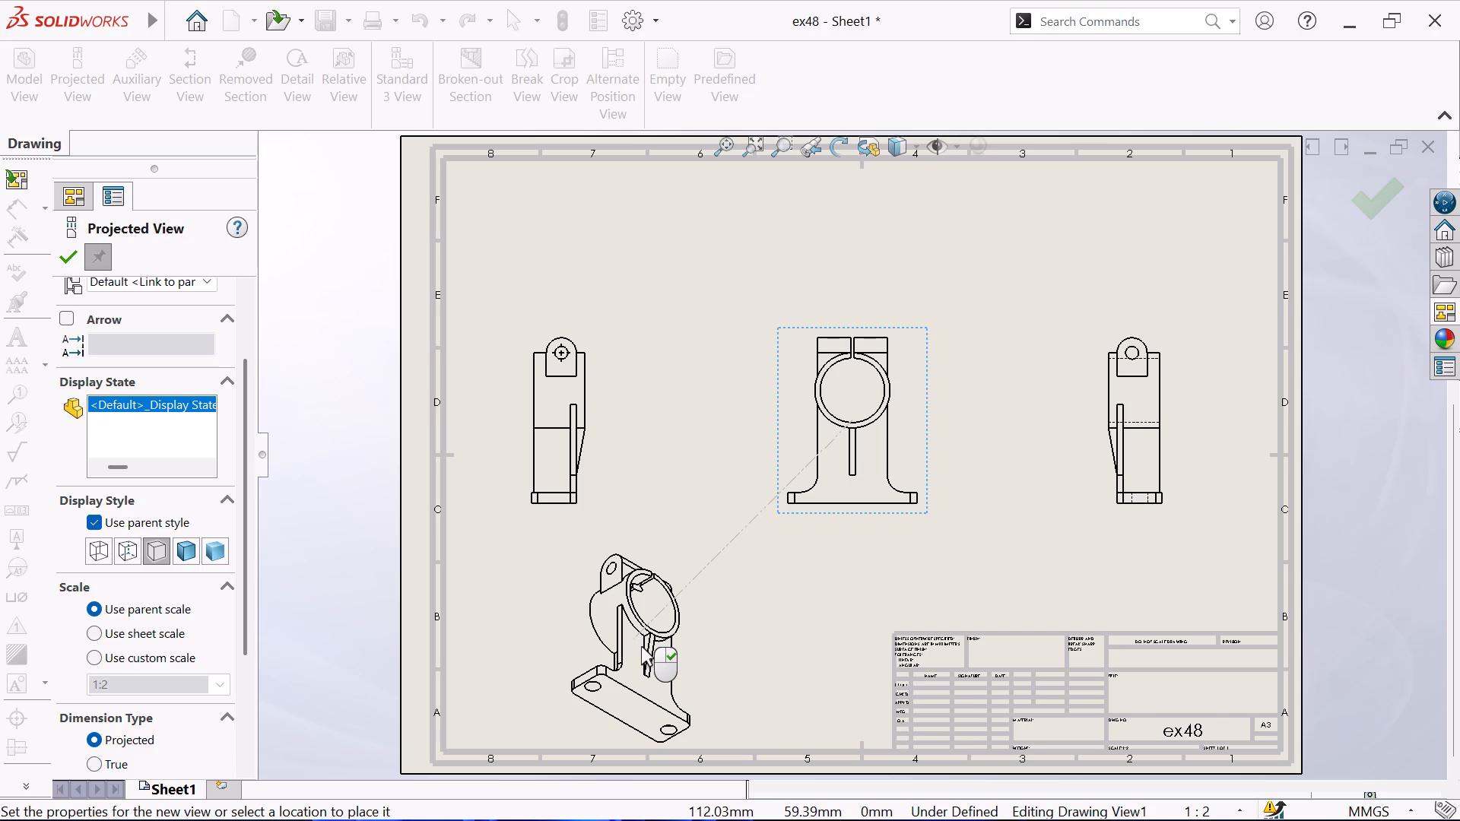
# Place two projected pictorial views: a line view diagonally below left of the base view and a Shaded With Edges one above left using sheet scale.
pyautogui.click(641, 646)
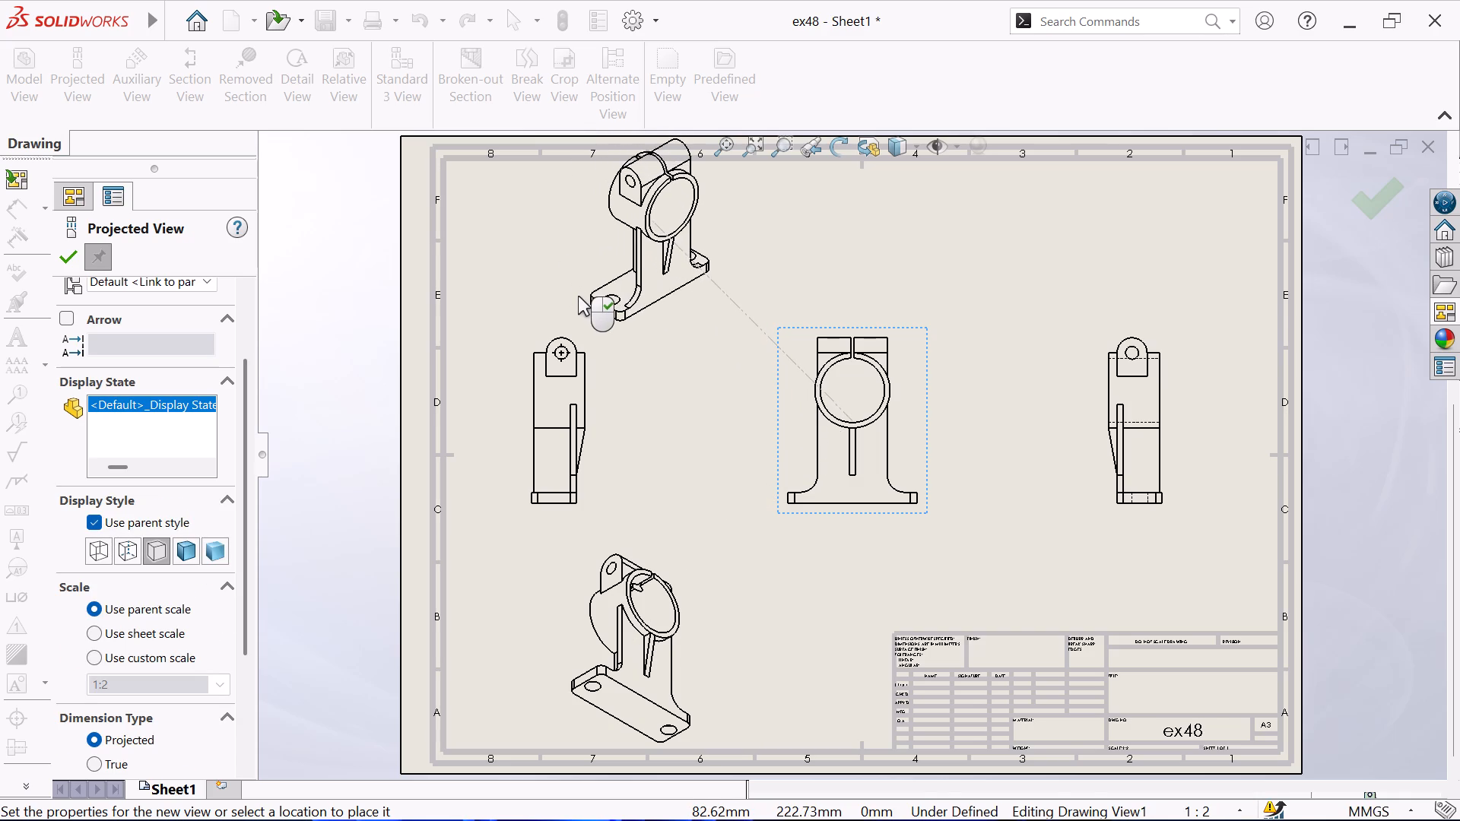
pyautogui.click(186, 550)
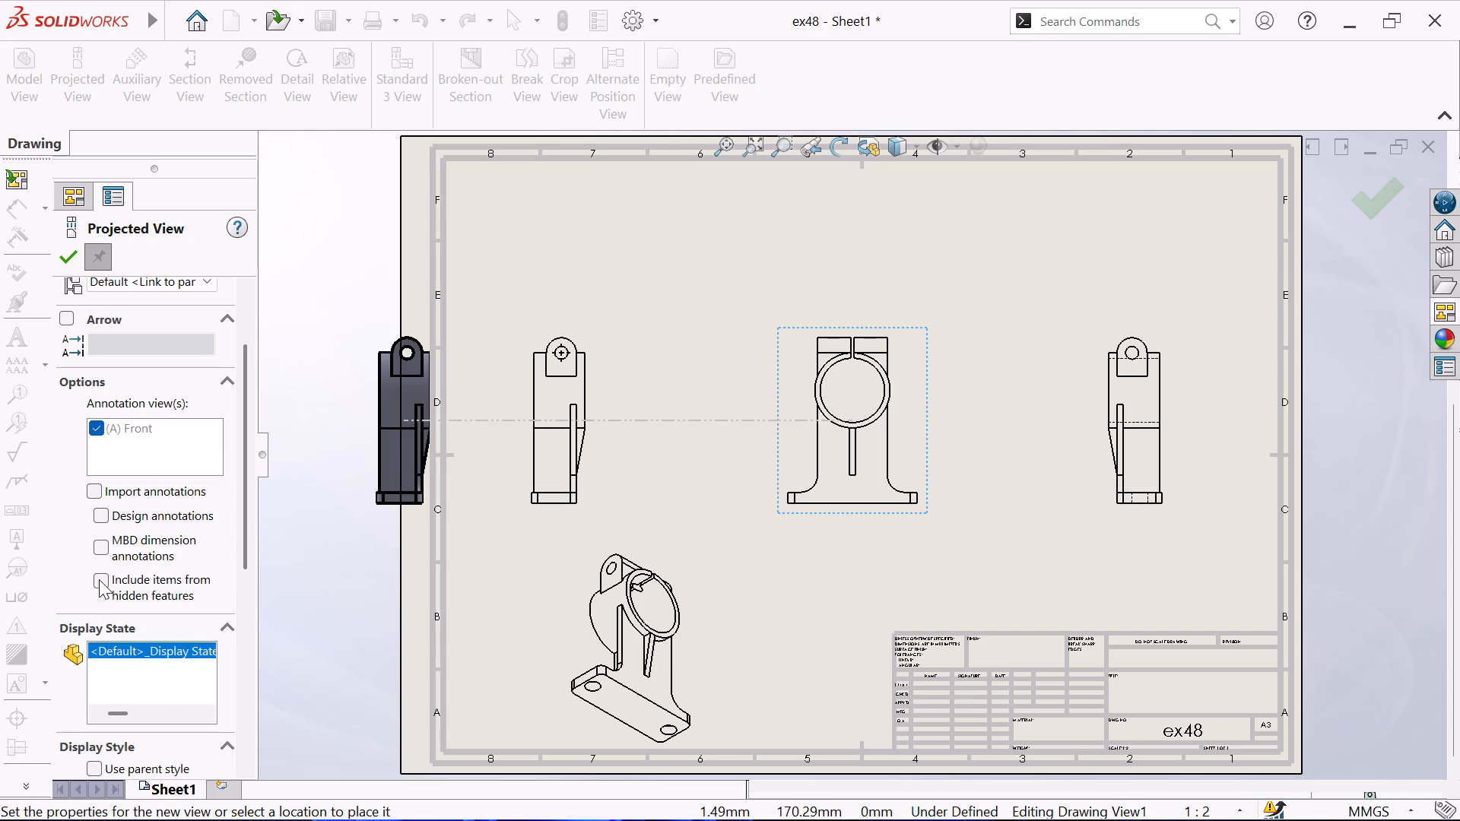
pyautogui.scroll(-3, 140, 643)
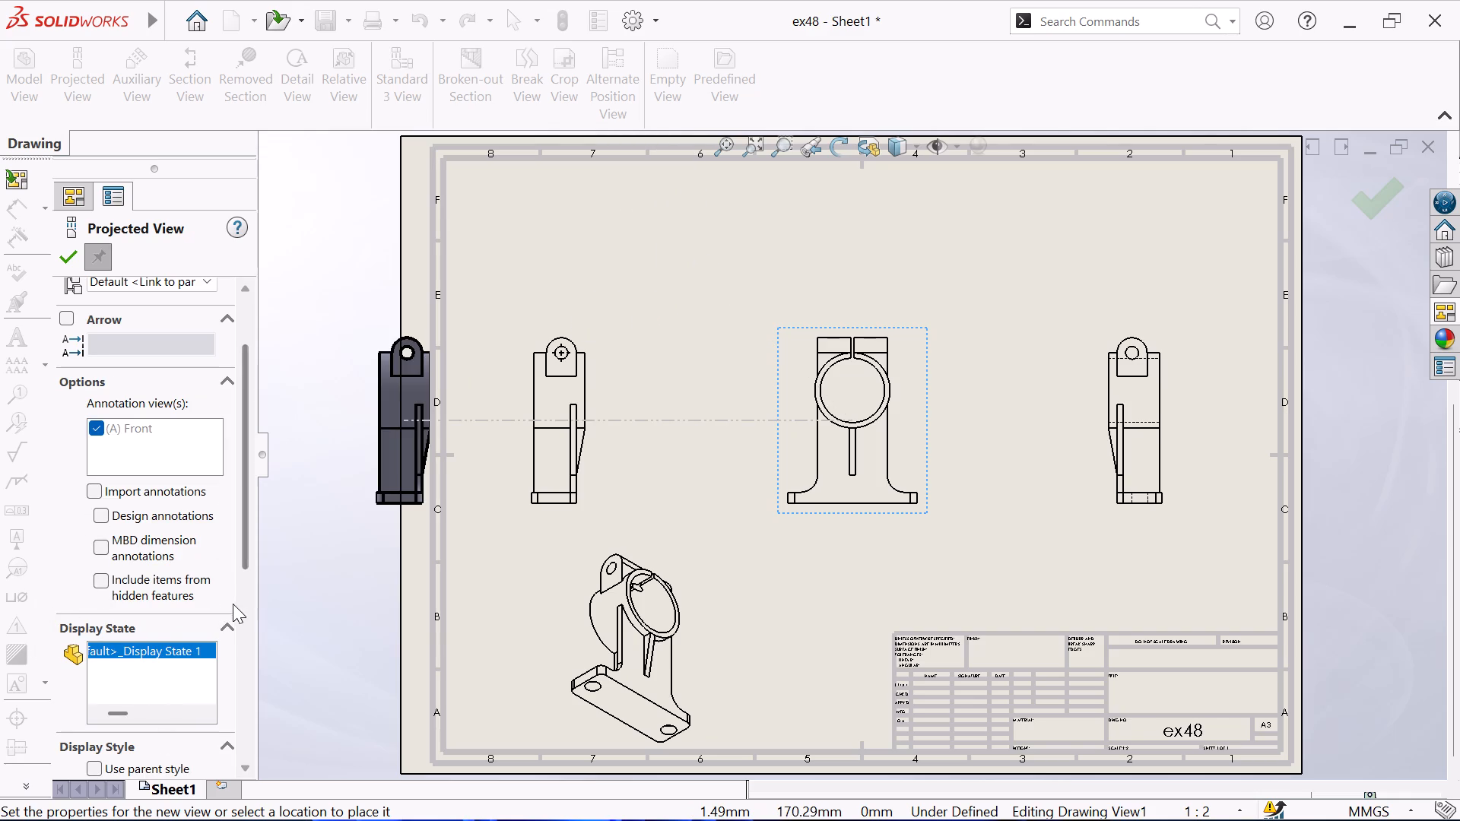
pyautogui.click(235, 601)
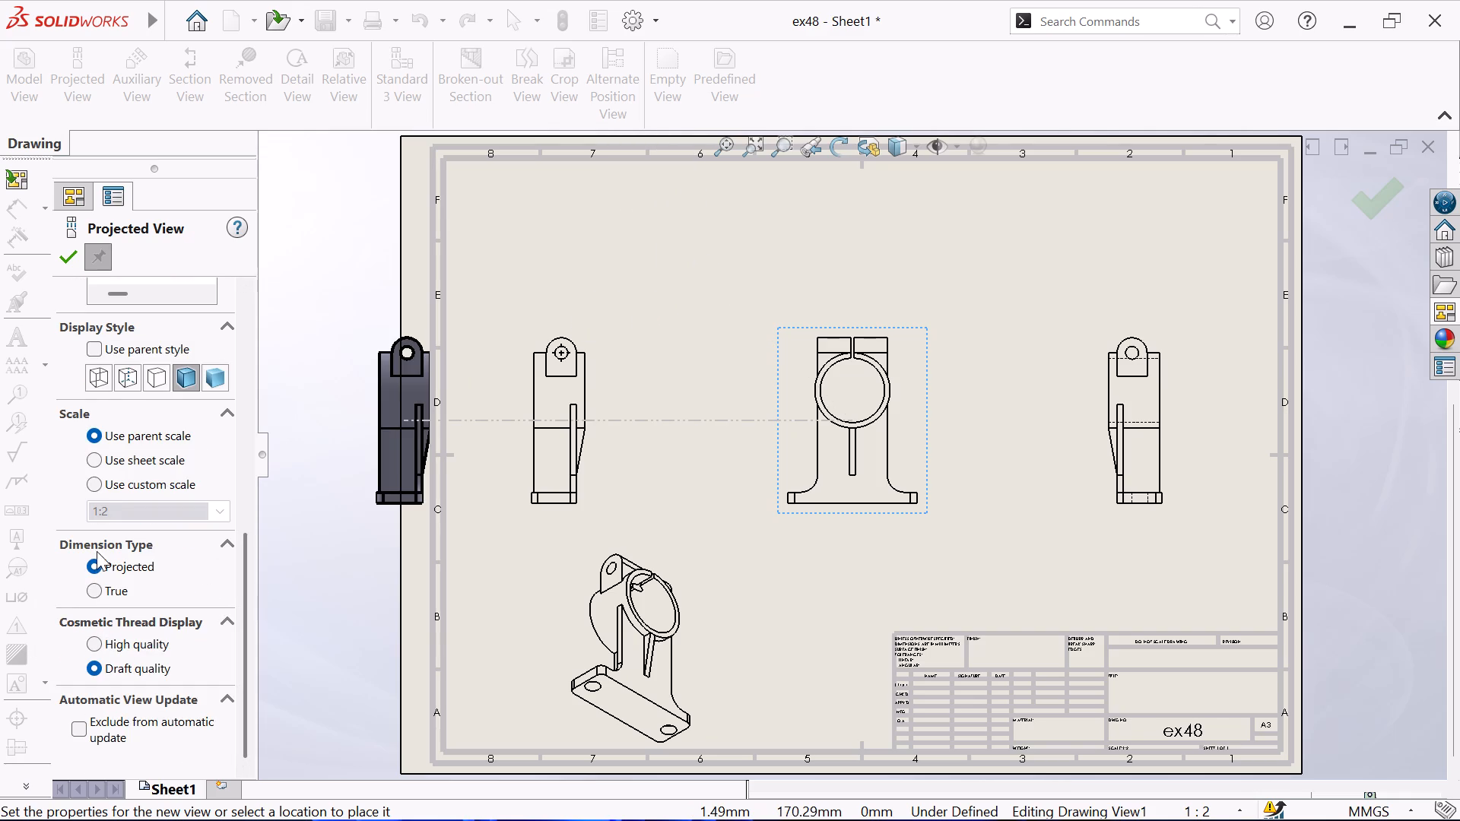
pyautogui.click(92, 461)
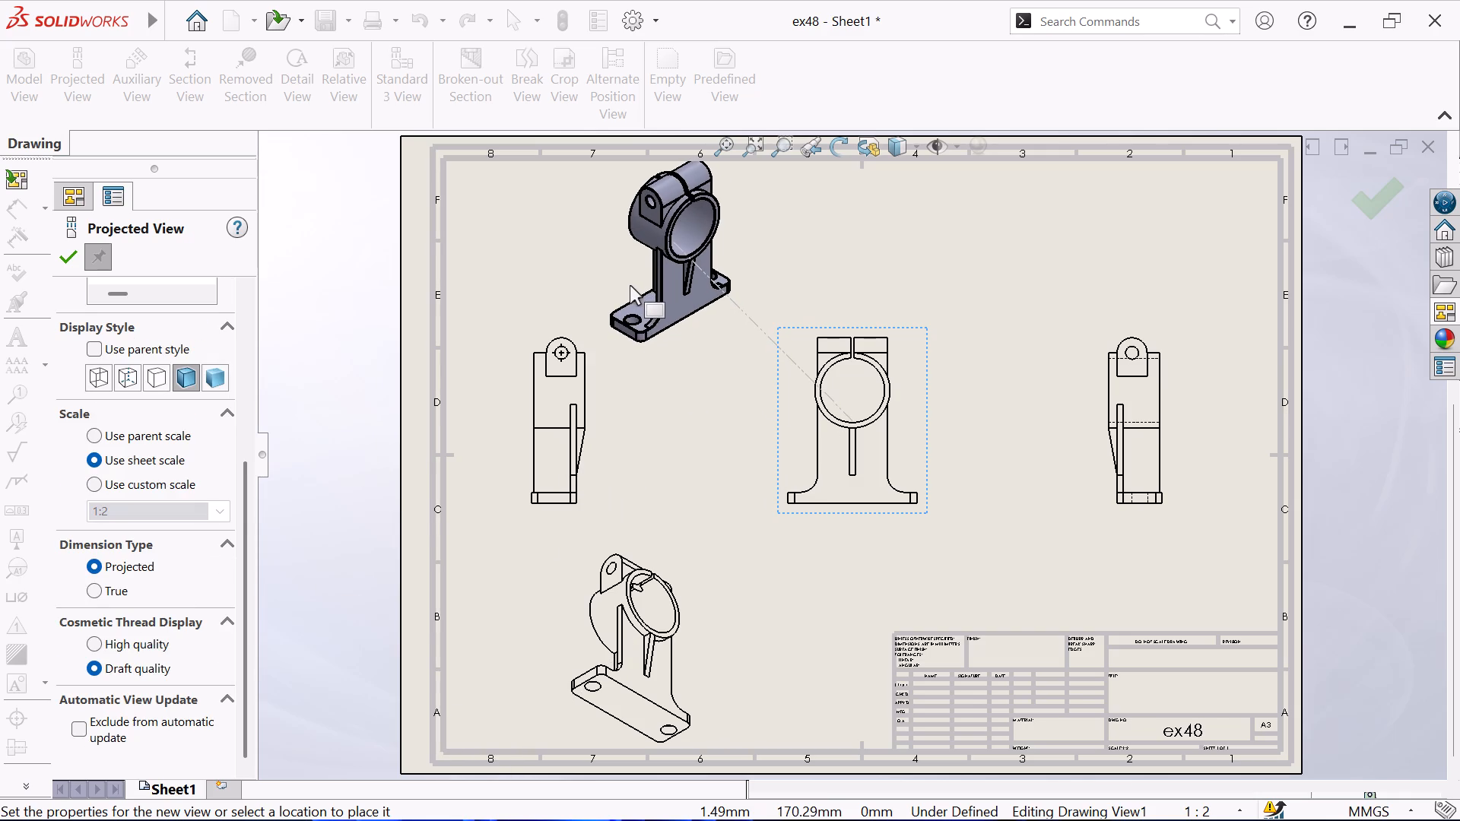
pyautogui.click(629, 285)
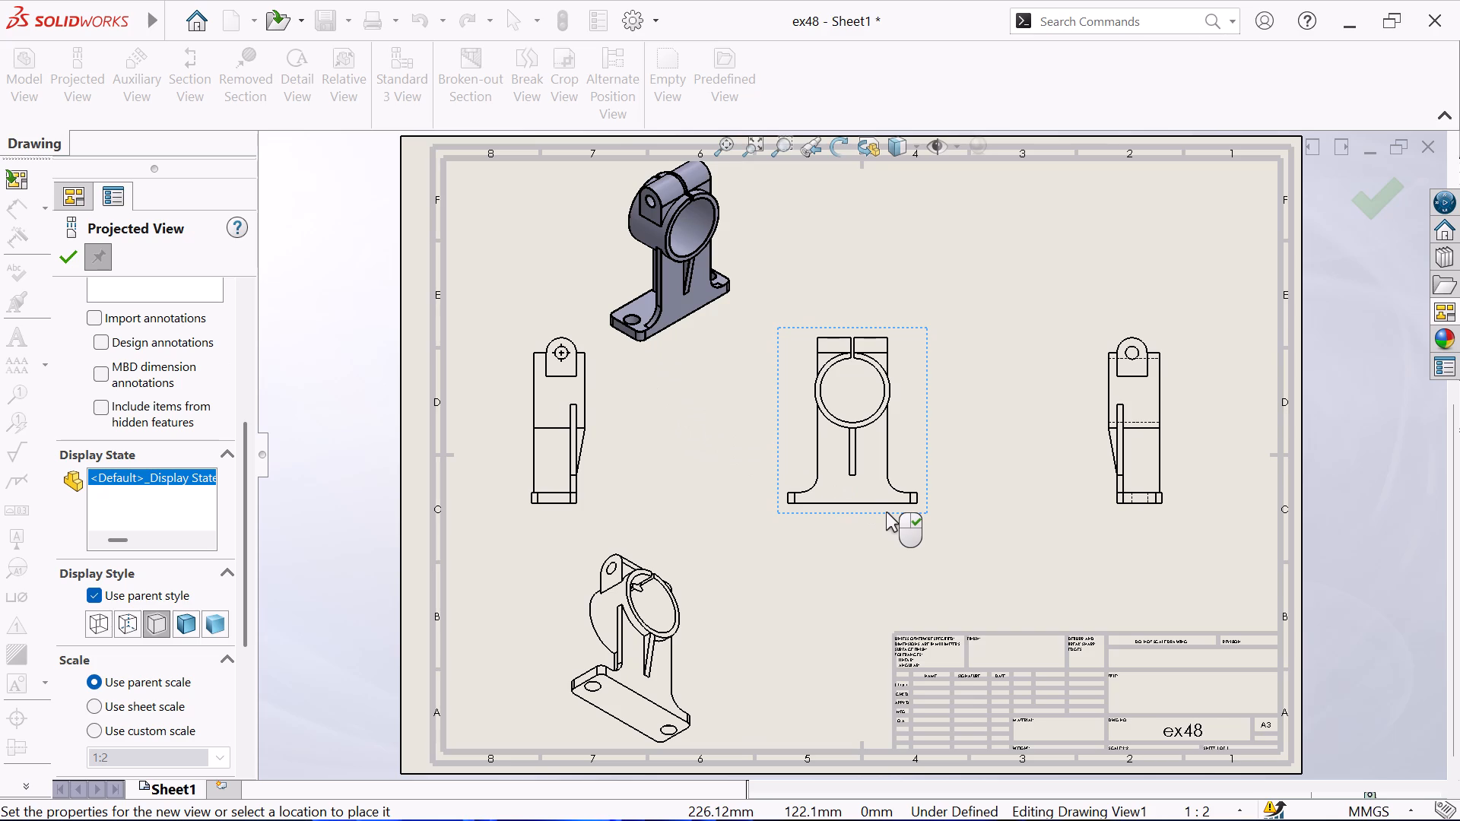
pyautogui.press('Escape')
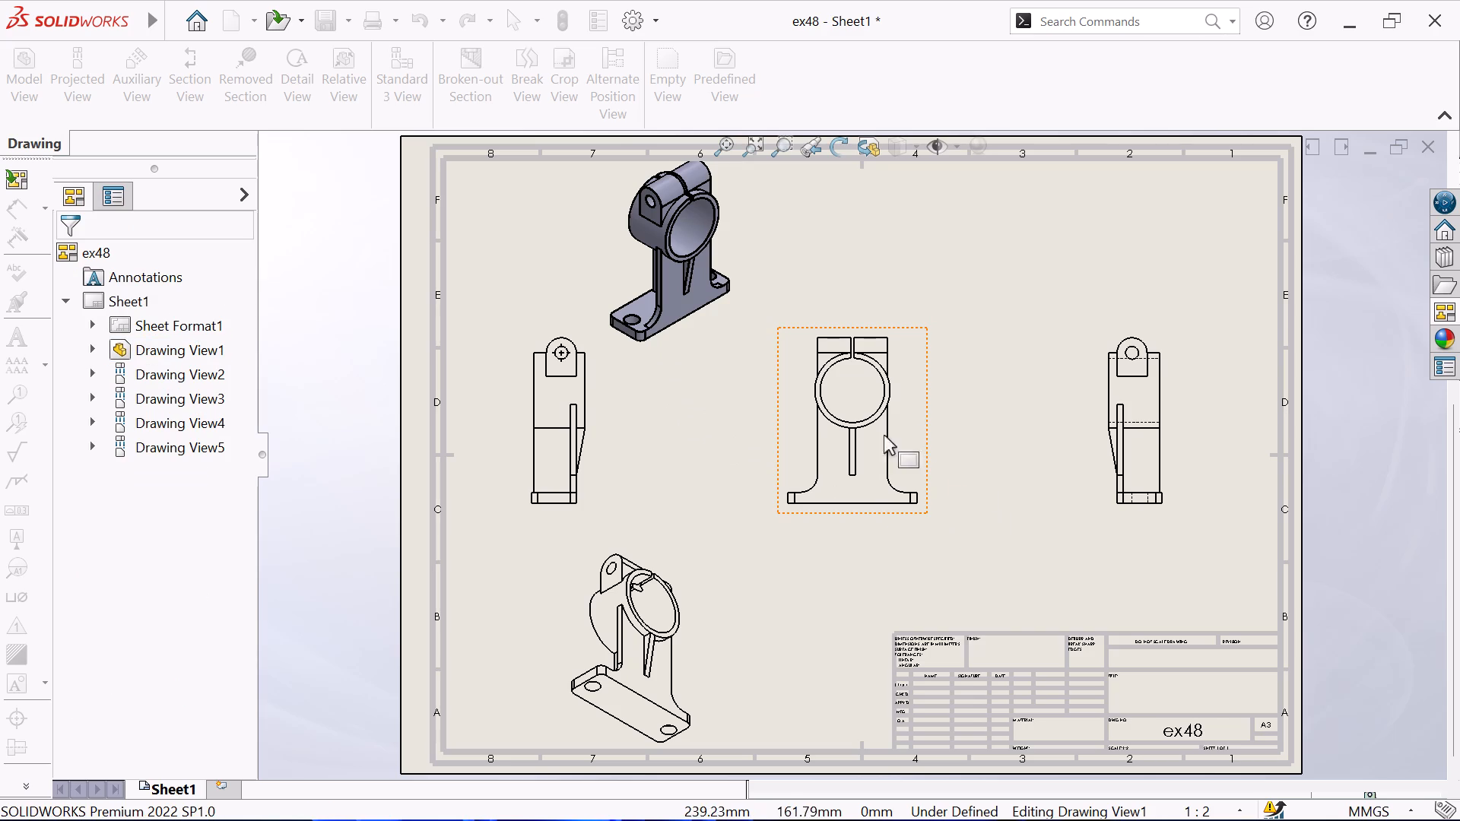
# Shift the base view slightly down and to the right on the sheet, keeping the side views aligned.
pyautogui.moveTo(923, 417); pyautogui.dragTo(938, 431)
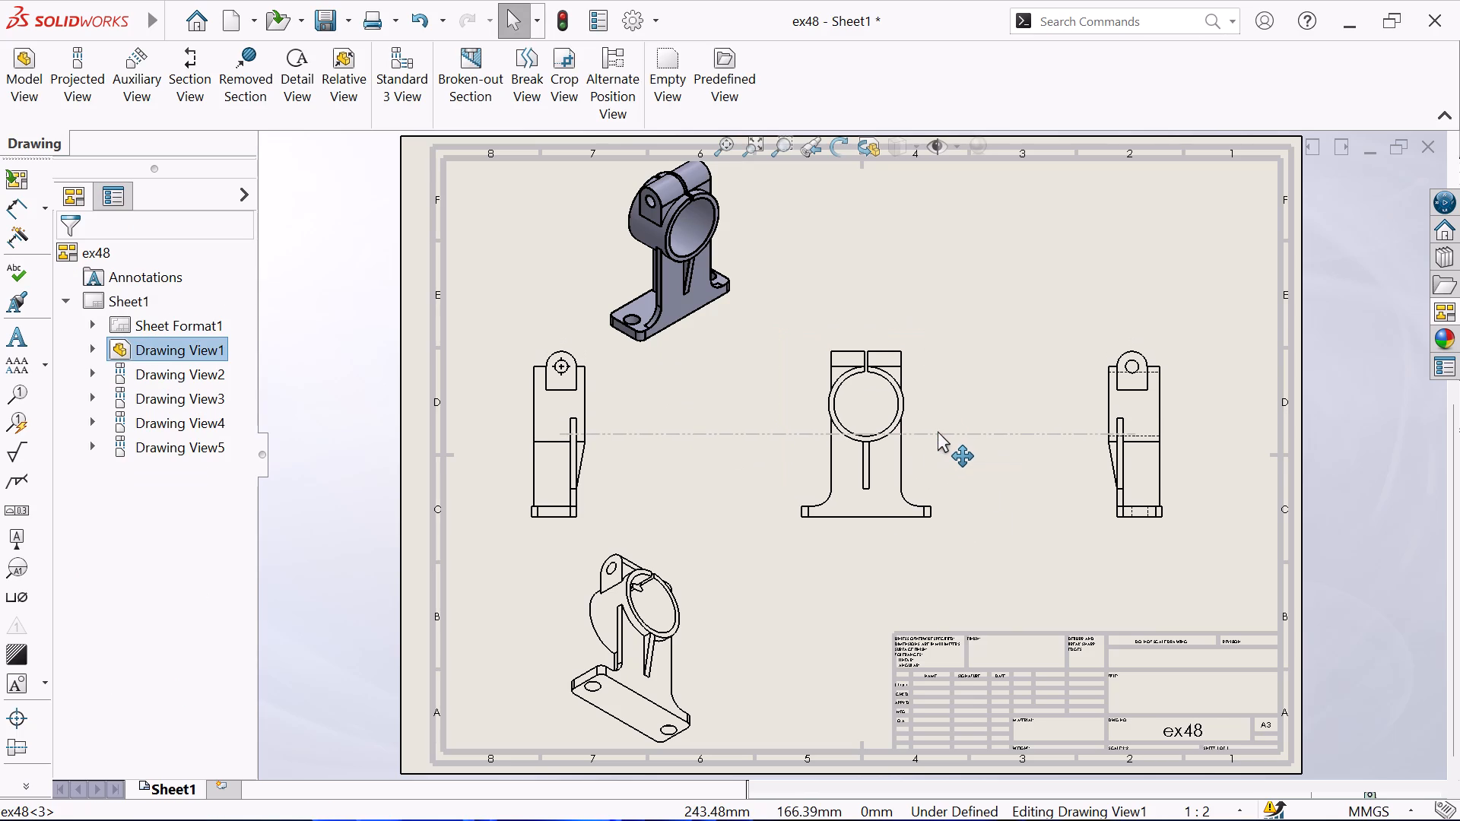
pyautogui.moveTo(938, 431); pyautogui.dragTo(939, 423)
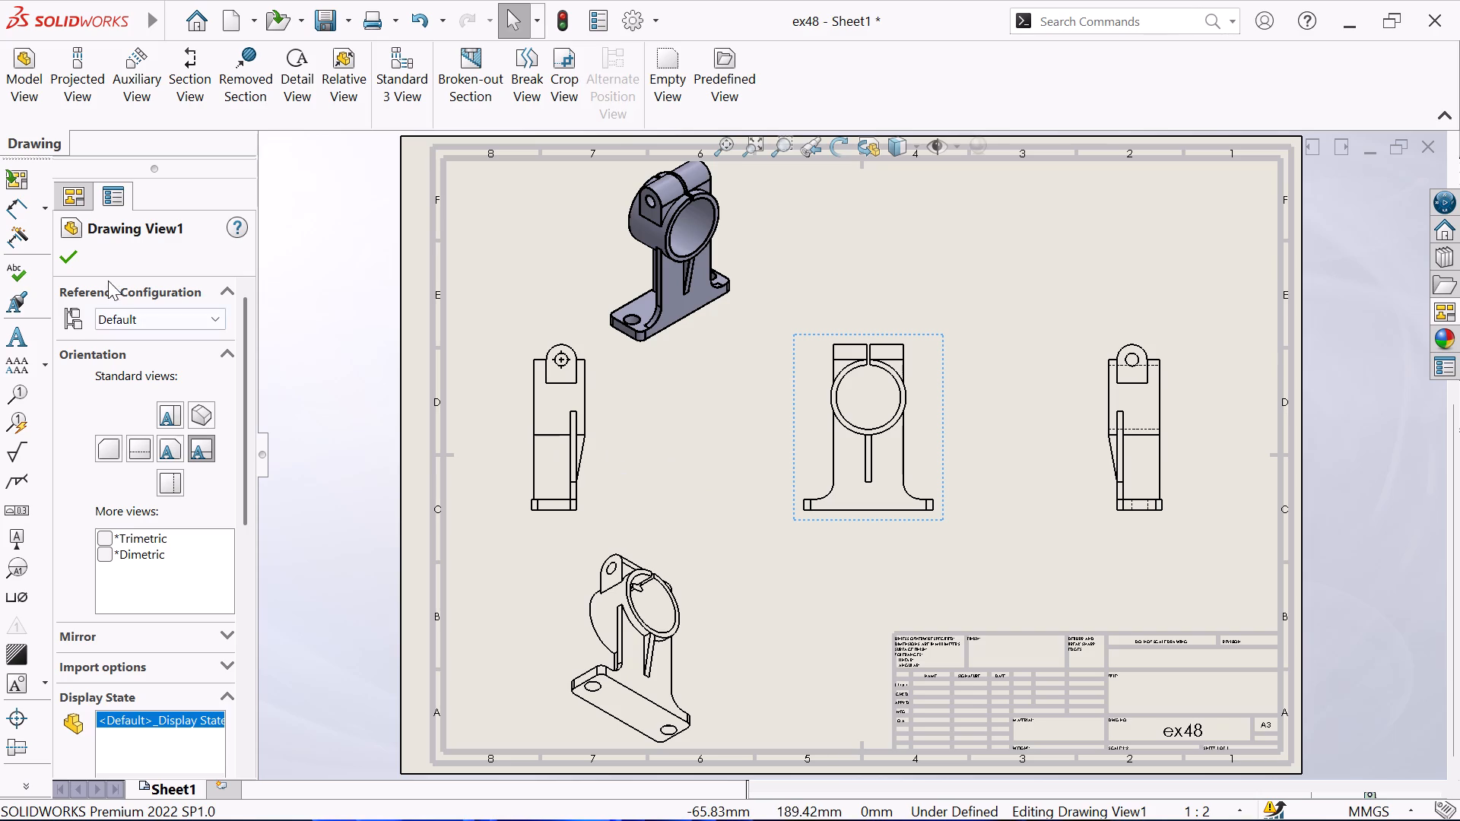
pyautogui.click(69, 254)
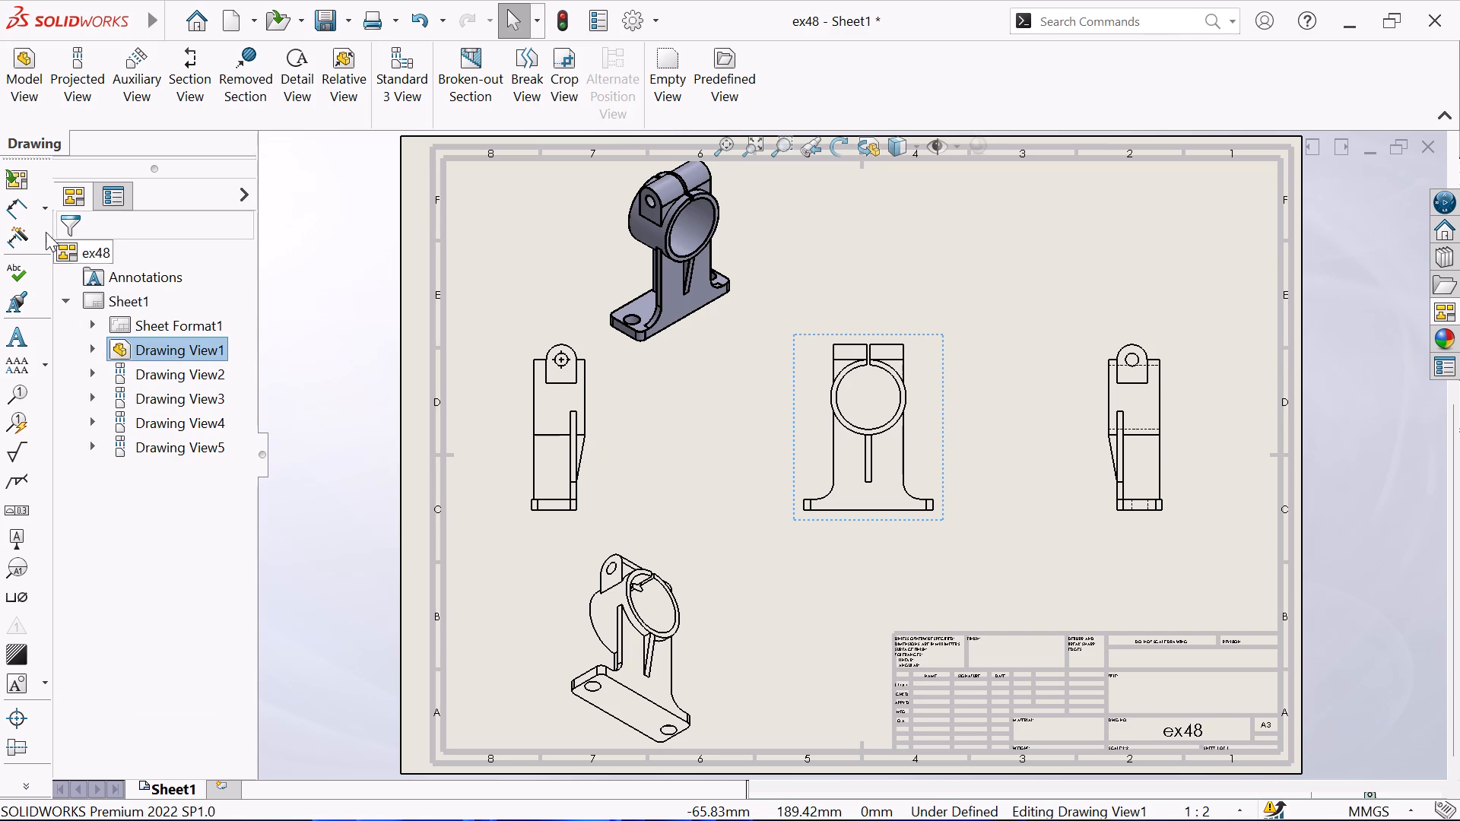
# Dimension the radii of the clamp ring's inner and outer circles in the base view, placing both beside the ring.
pyautogui.click(10, 198)
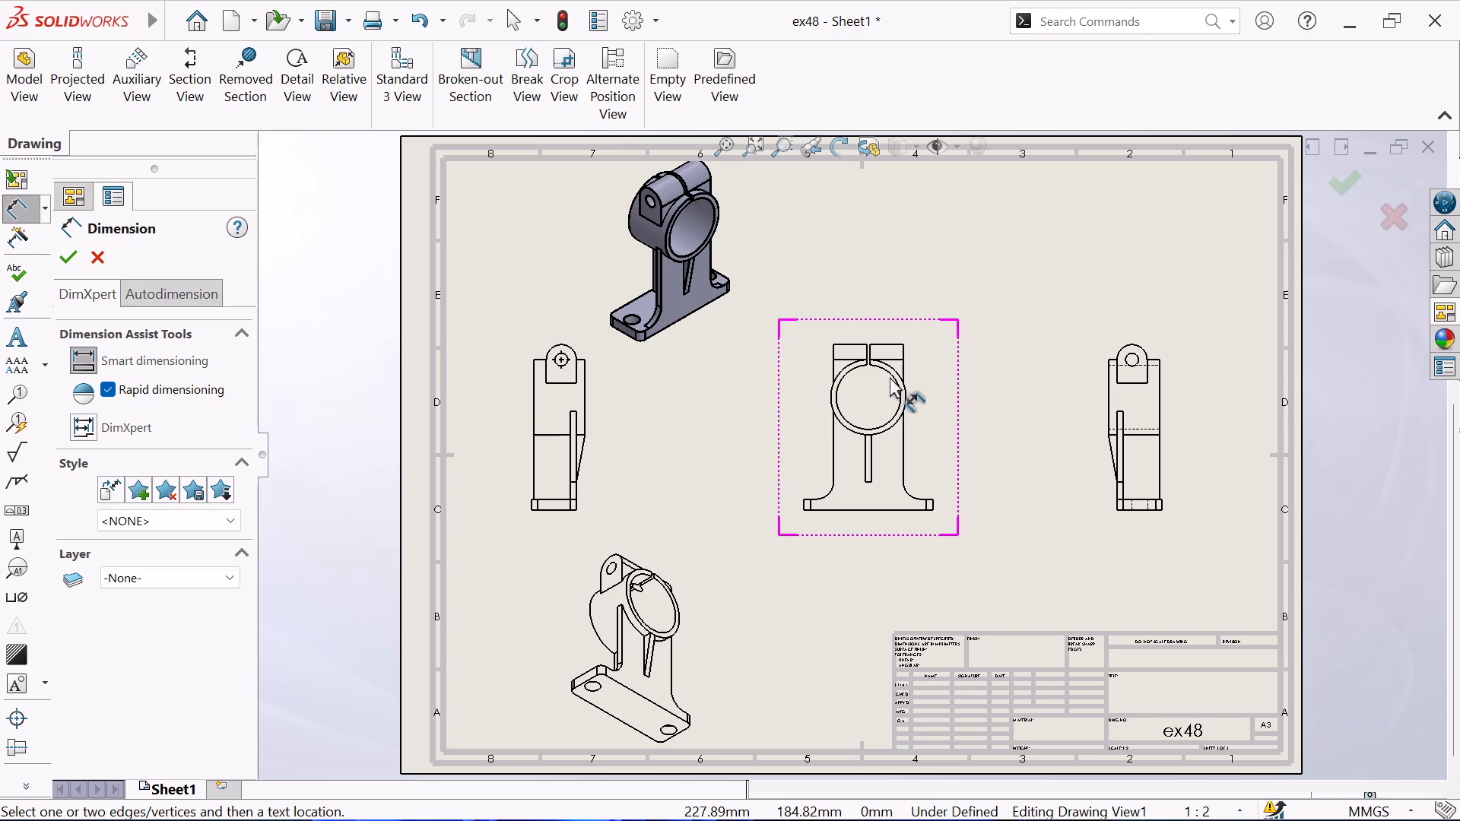
pyautogui.click(891, 376)
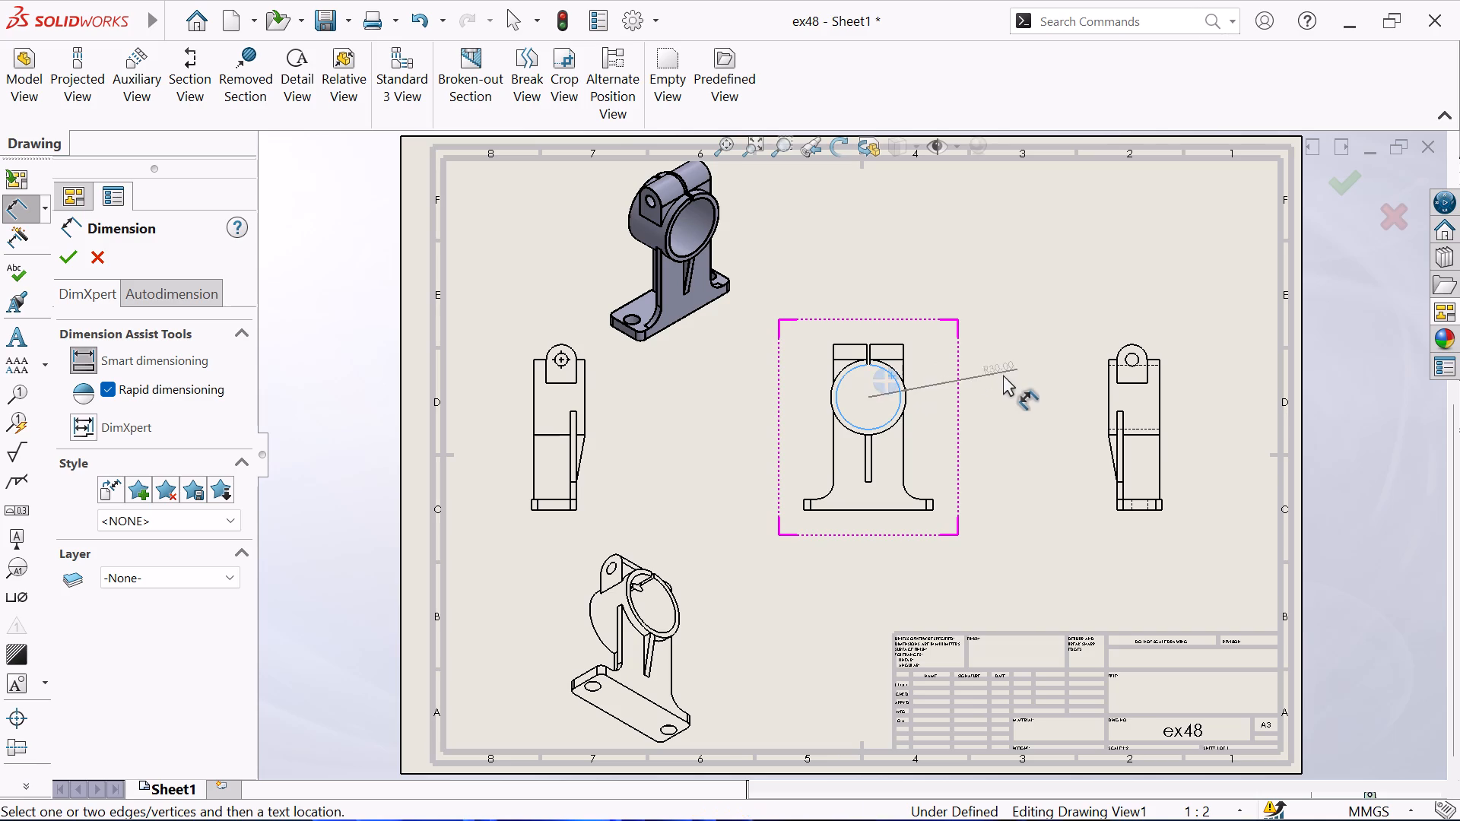
pyautogui.click(1006, 379)
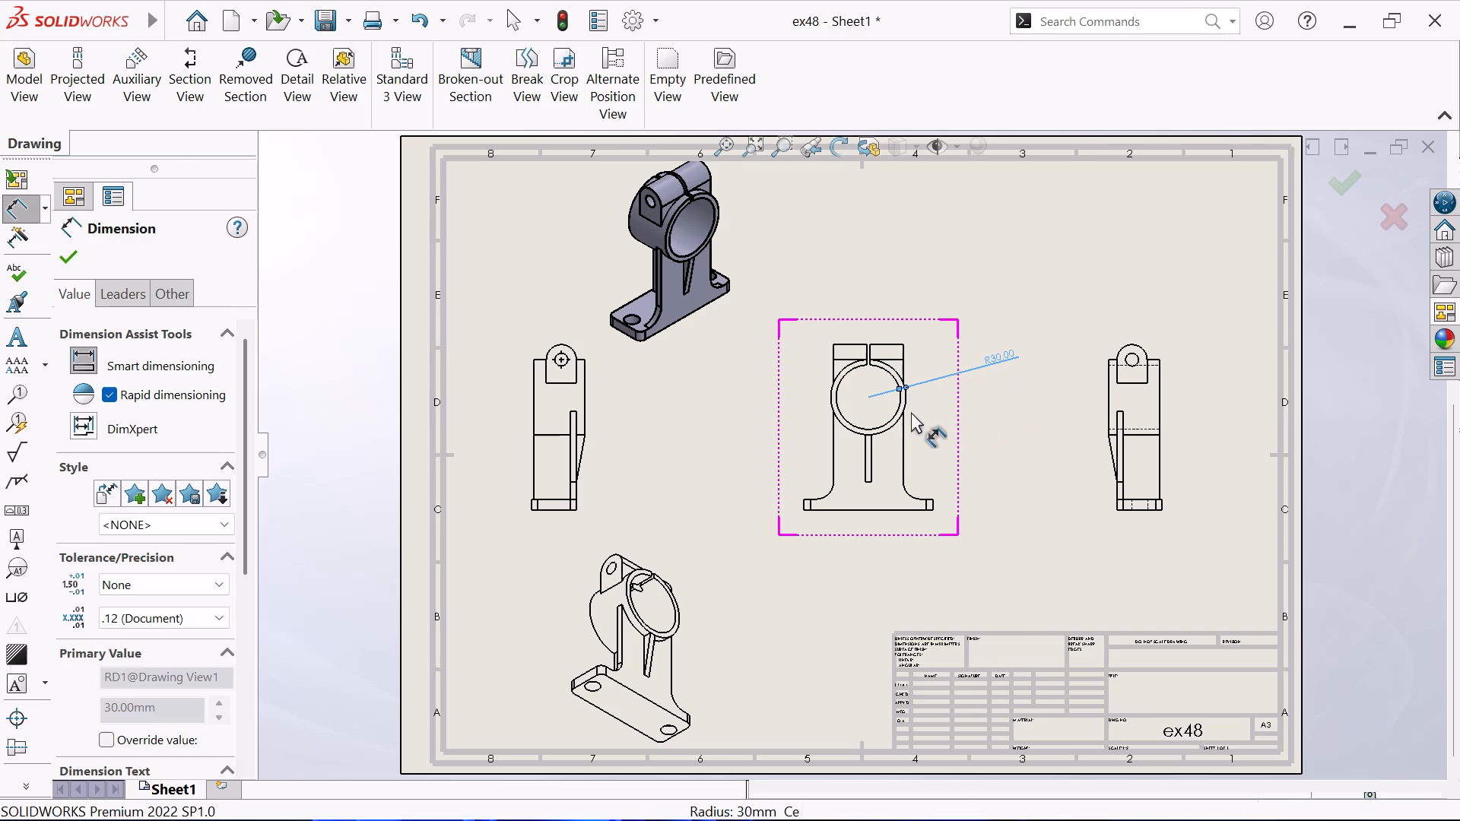
pyautogui.click(905, 401)
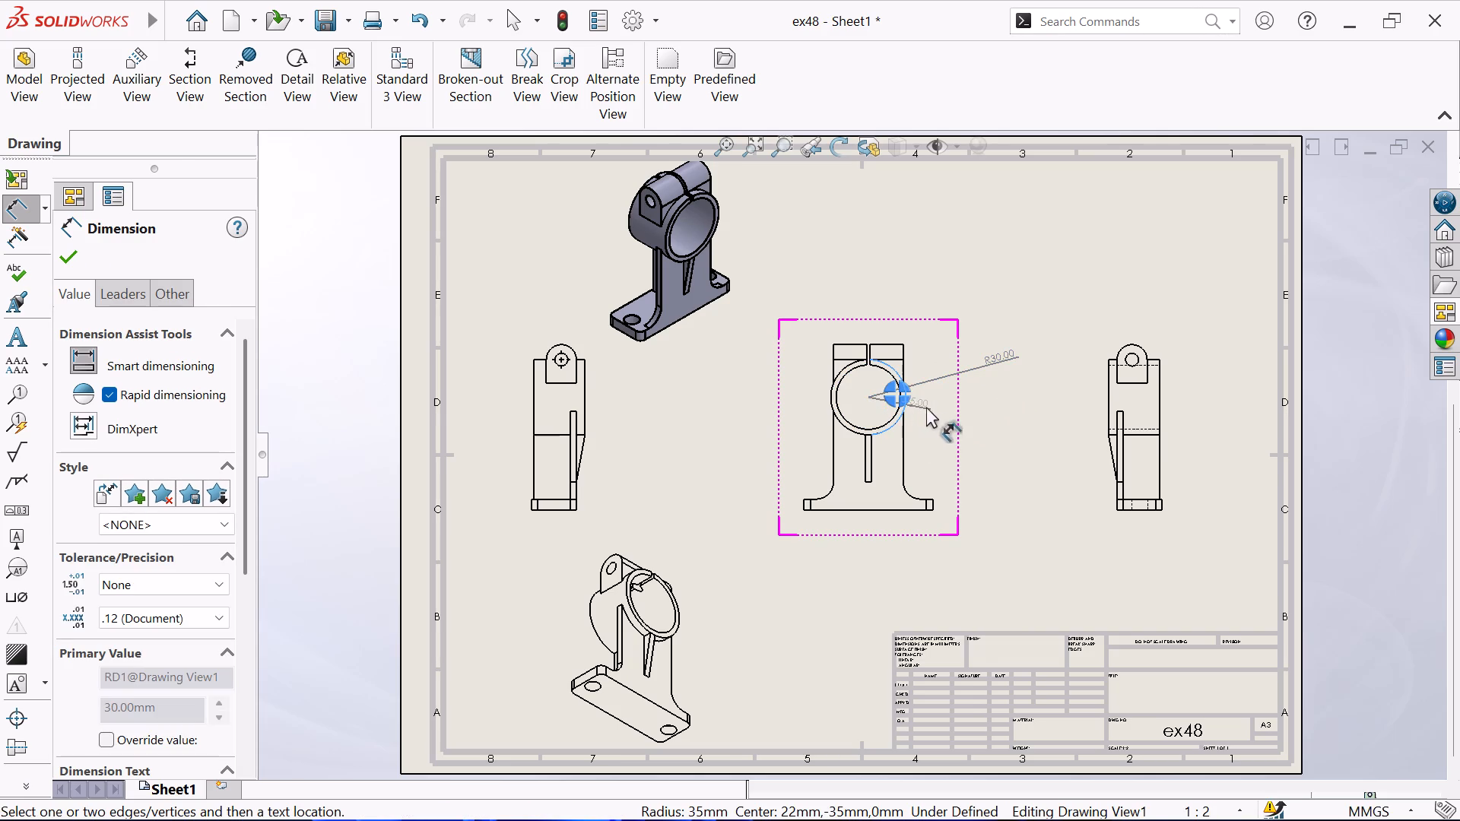
pyautogui.click(1004, 394)
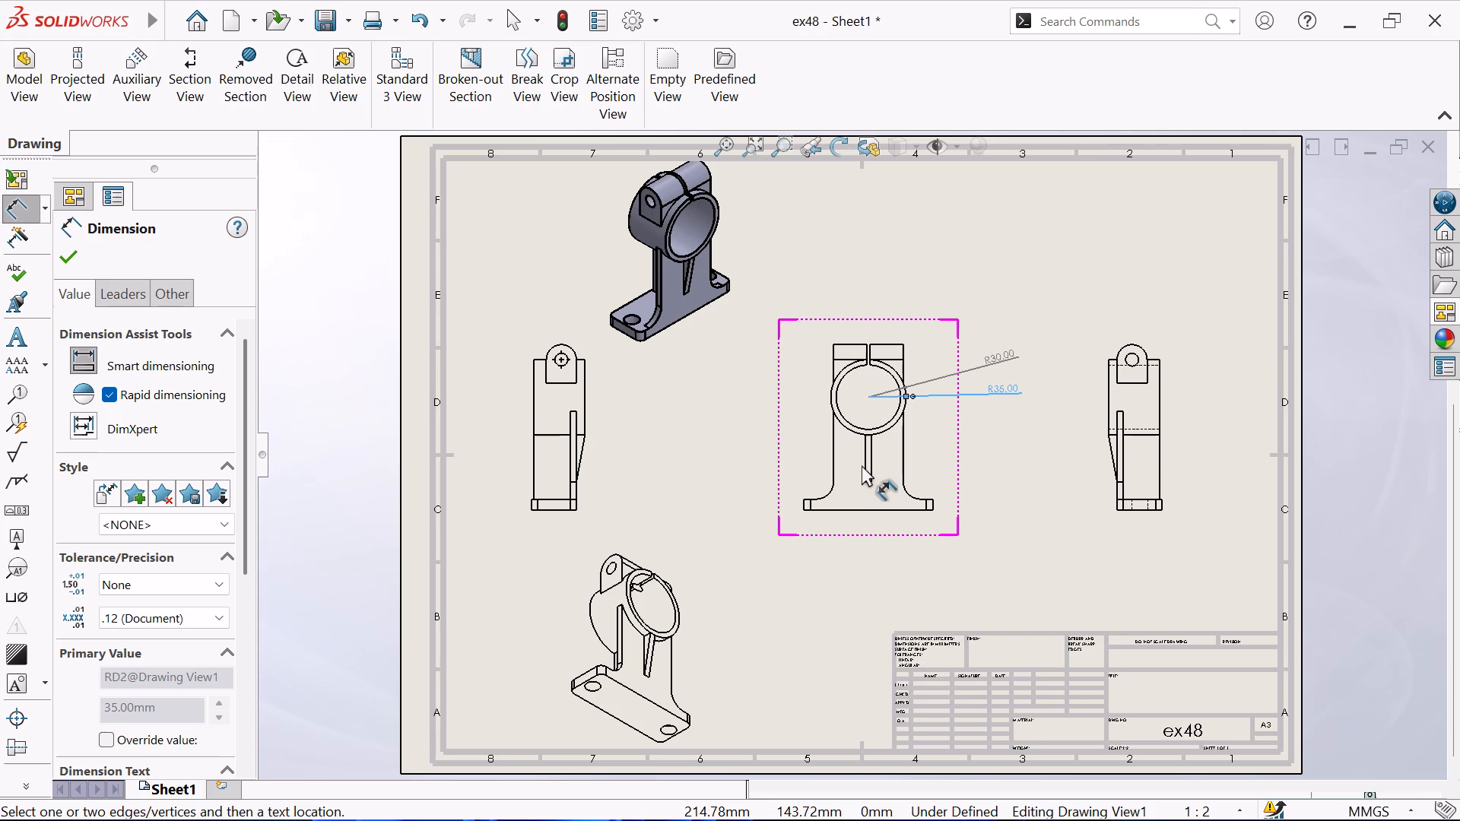
# Add two radius dimensions to the clamp lug's rounded outer arc in the side view with visible hidden lines.
pyautogui.scroll(-3, 1173, 410)
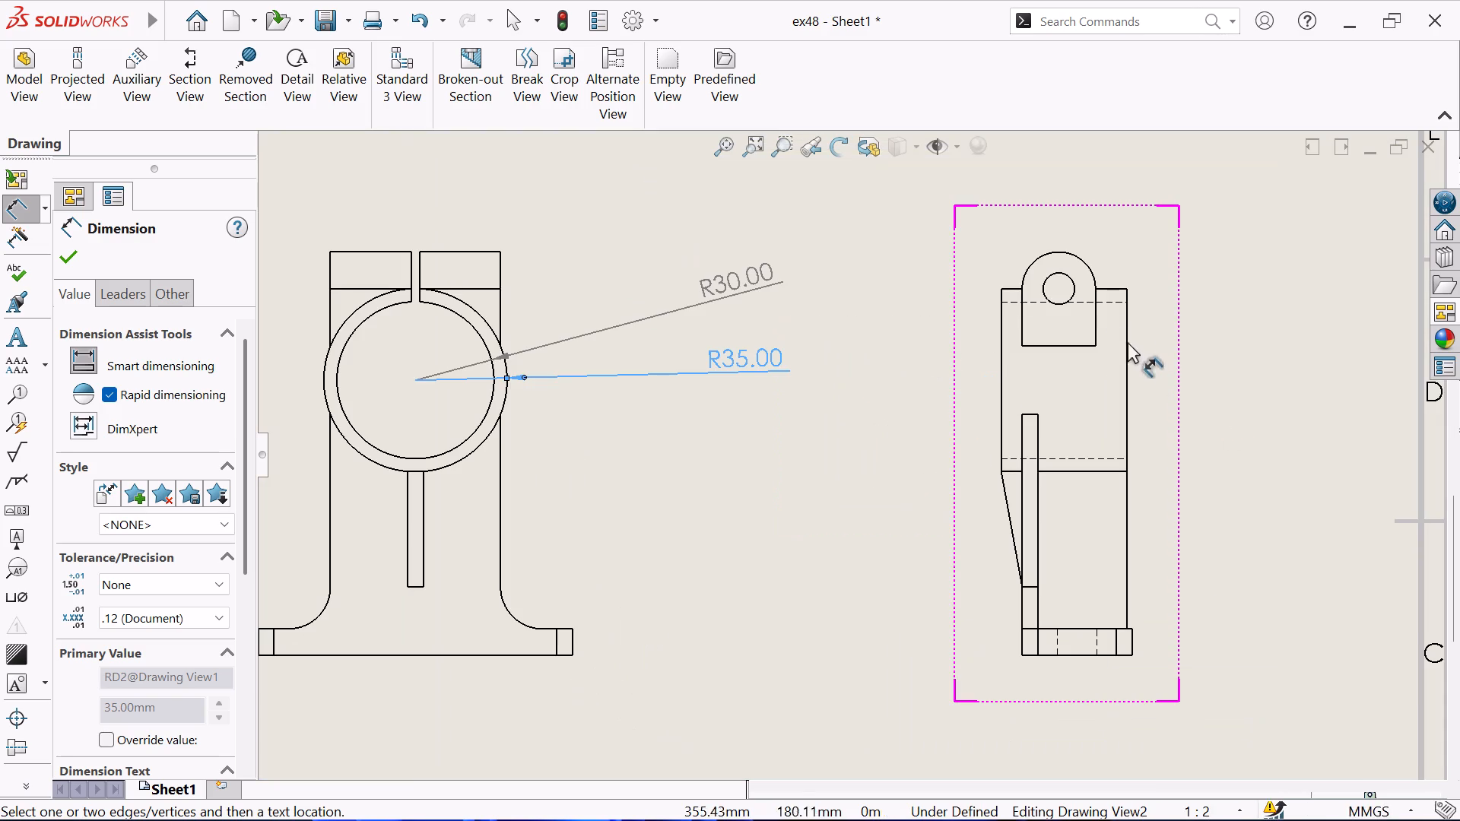
pyautogui.click(1083, 262)
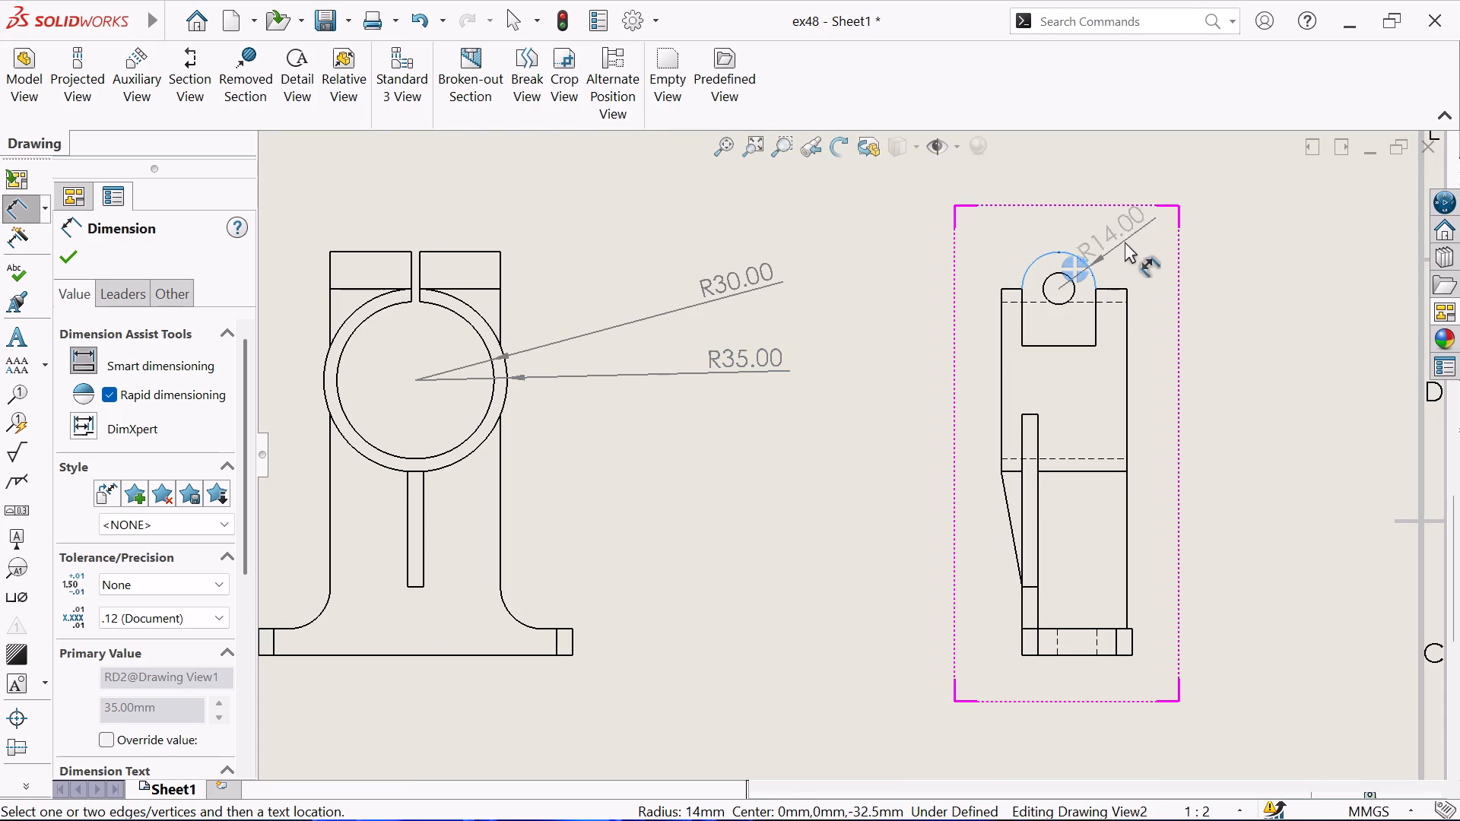
pyautogui.click(1214, 216)
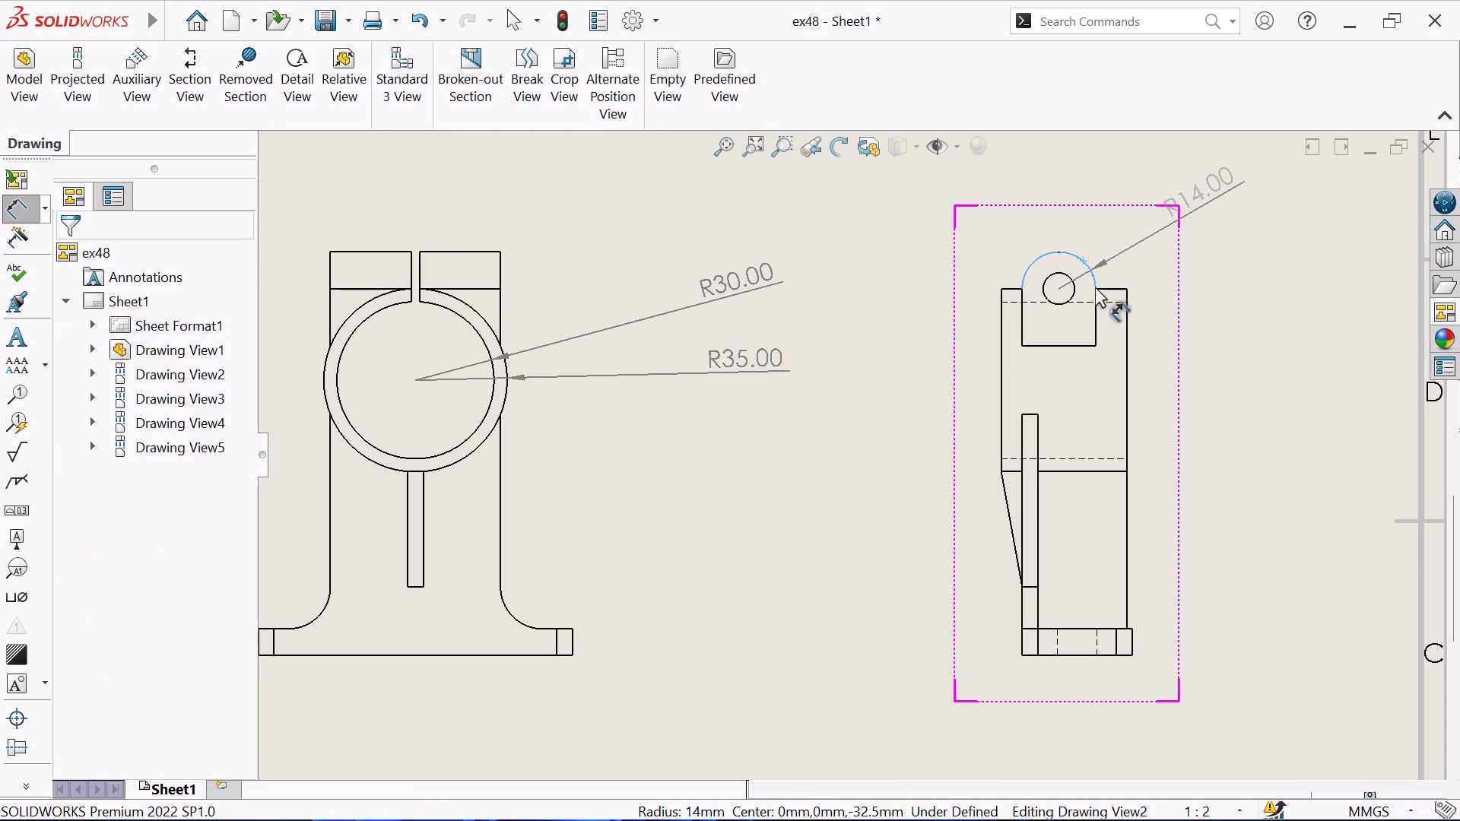
pyautogui.click(1073, 255)
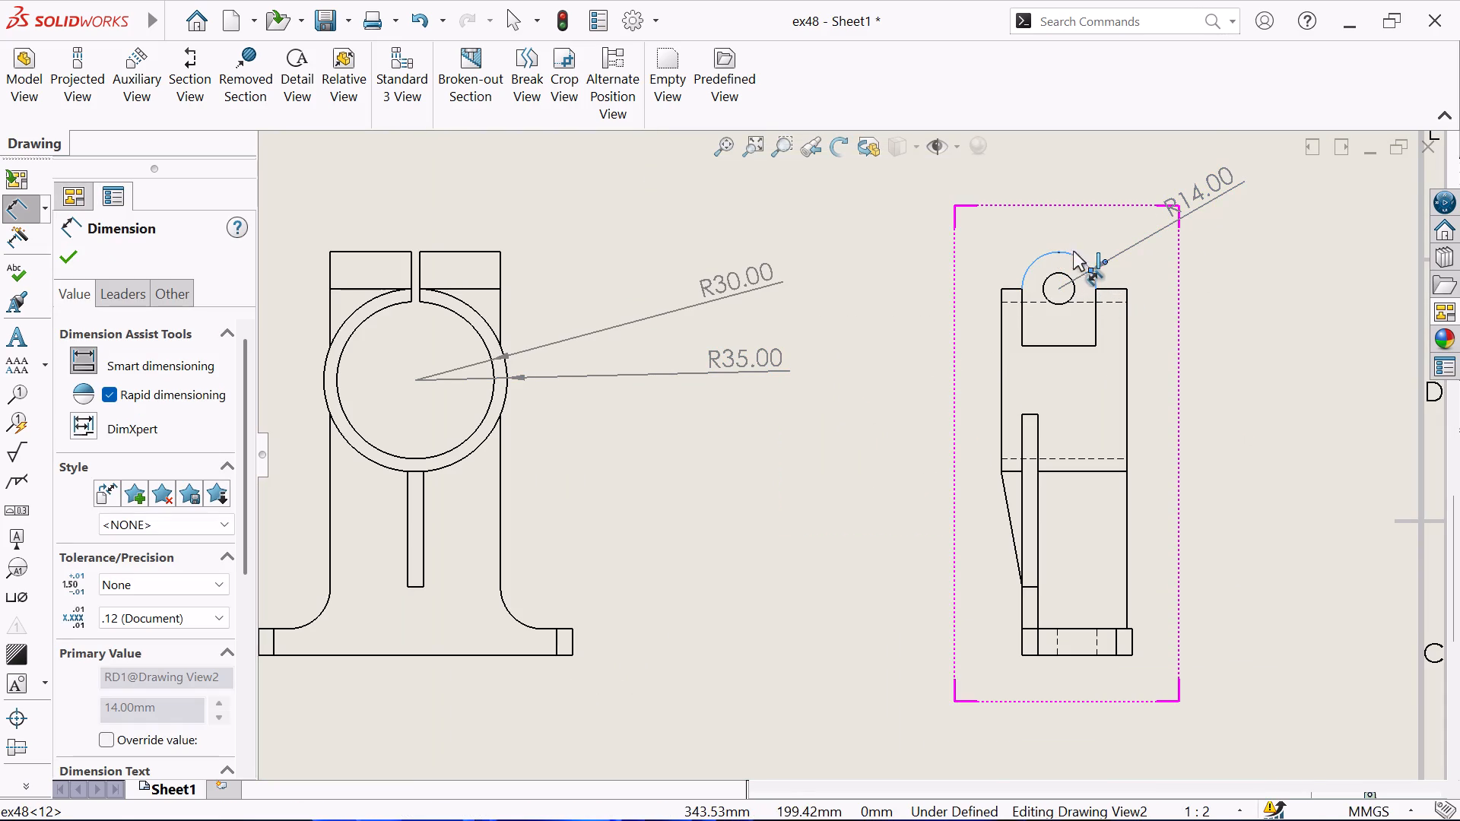
pyautogui.click(1087, 185)
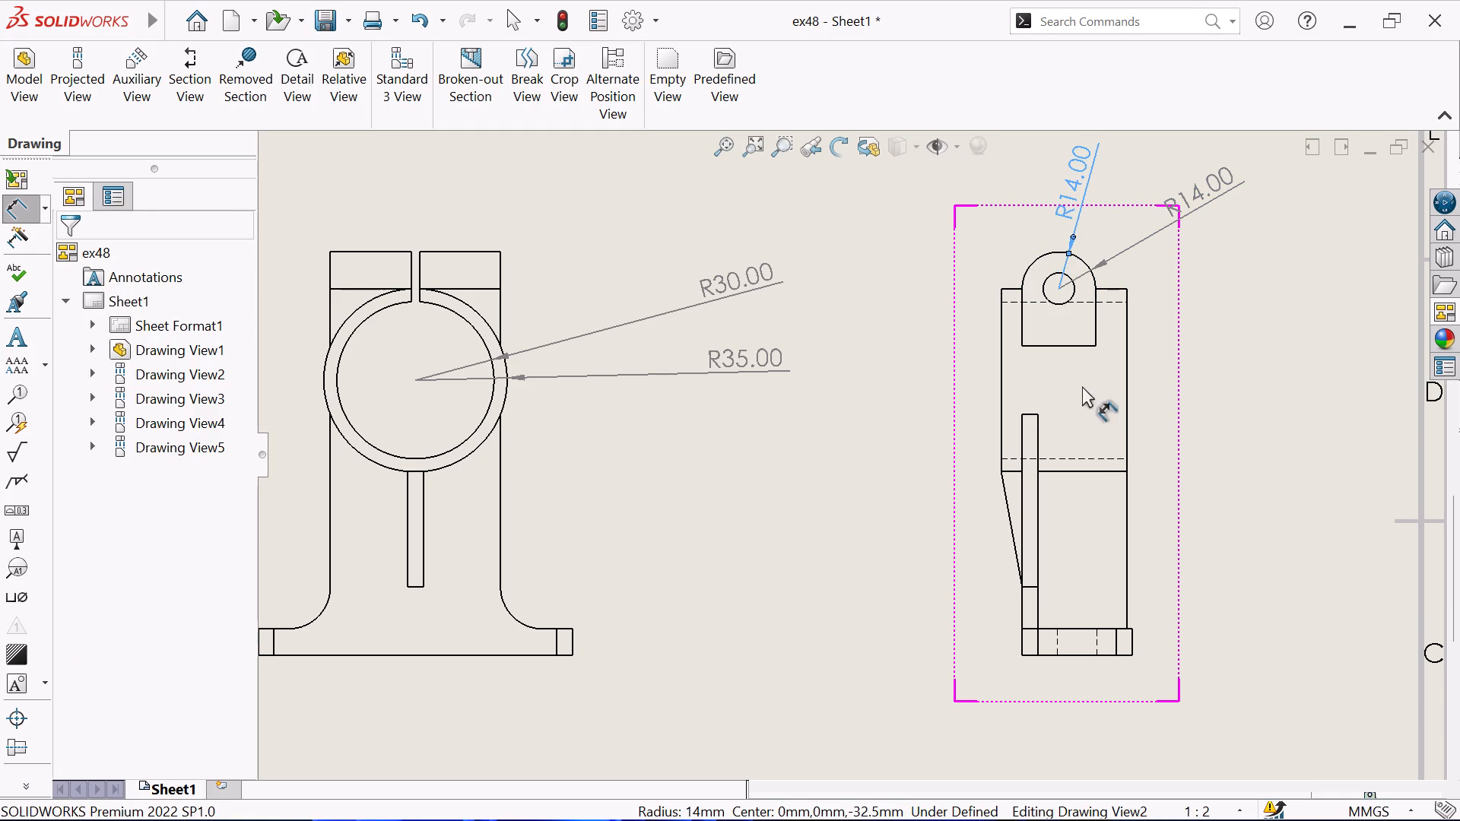
# Dimension the clamp body's overall width above the side view that shows hidden lines.
pyautogui.scroll(2, 1080, 443)
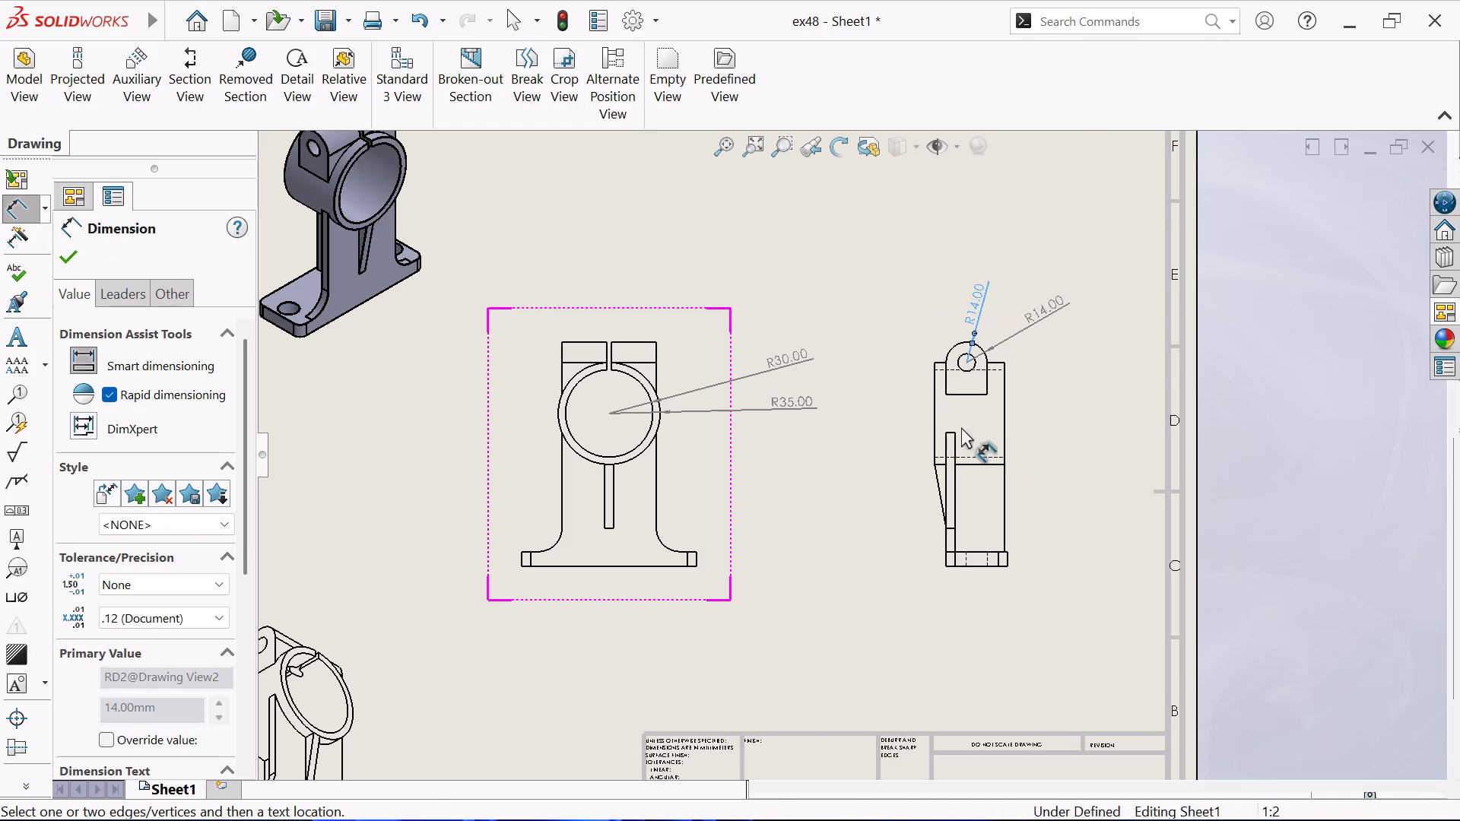
pyautogui.click(935, 397)
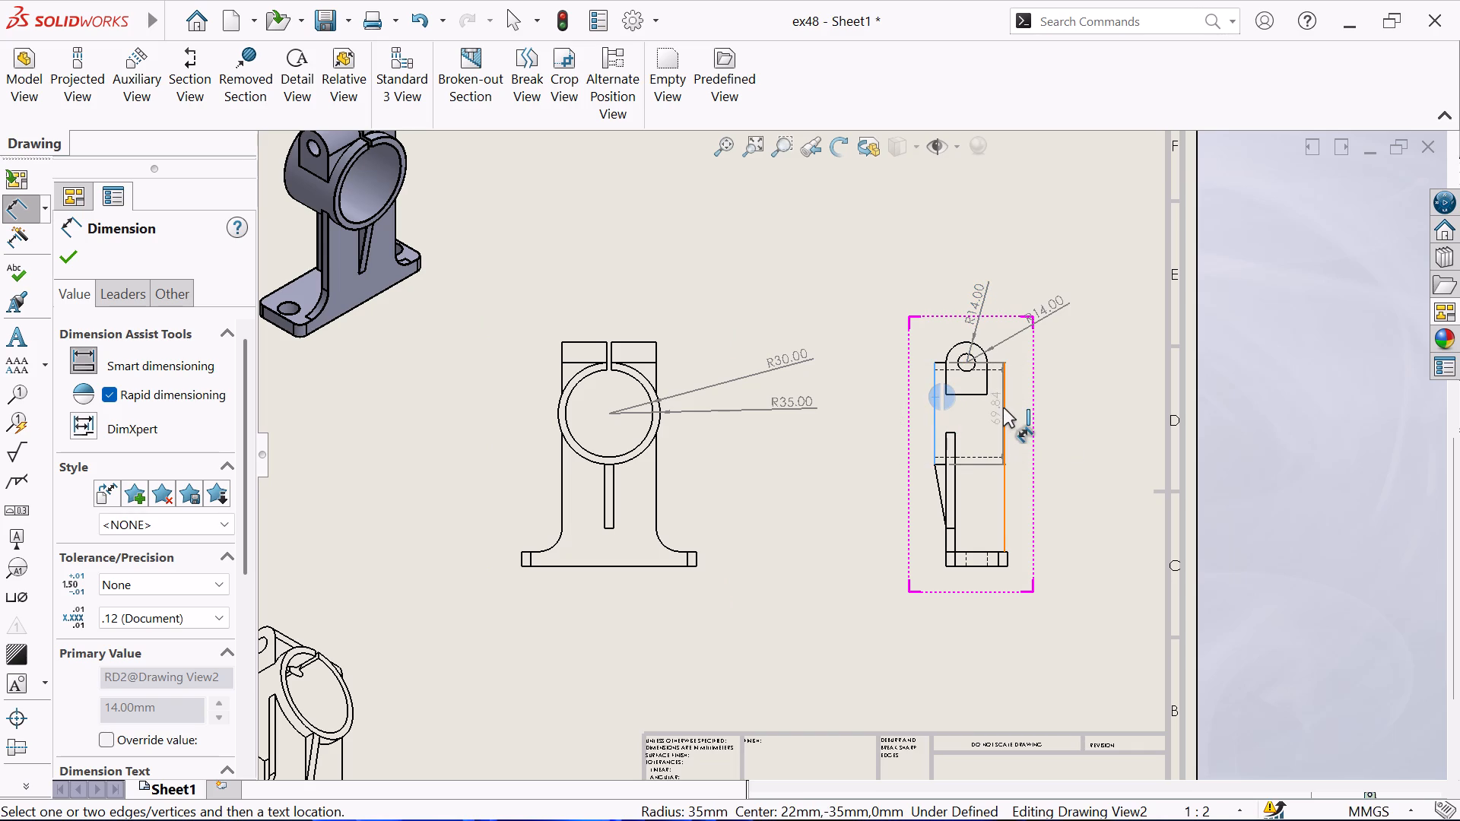
pyautogui.click(1002, 407)
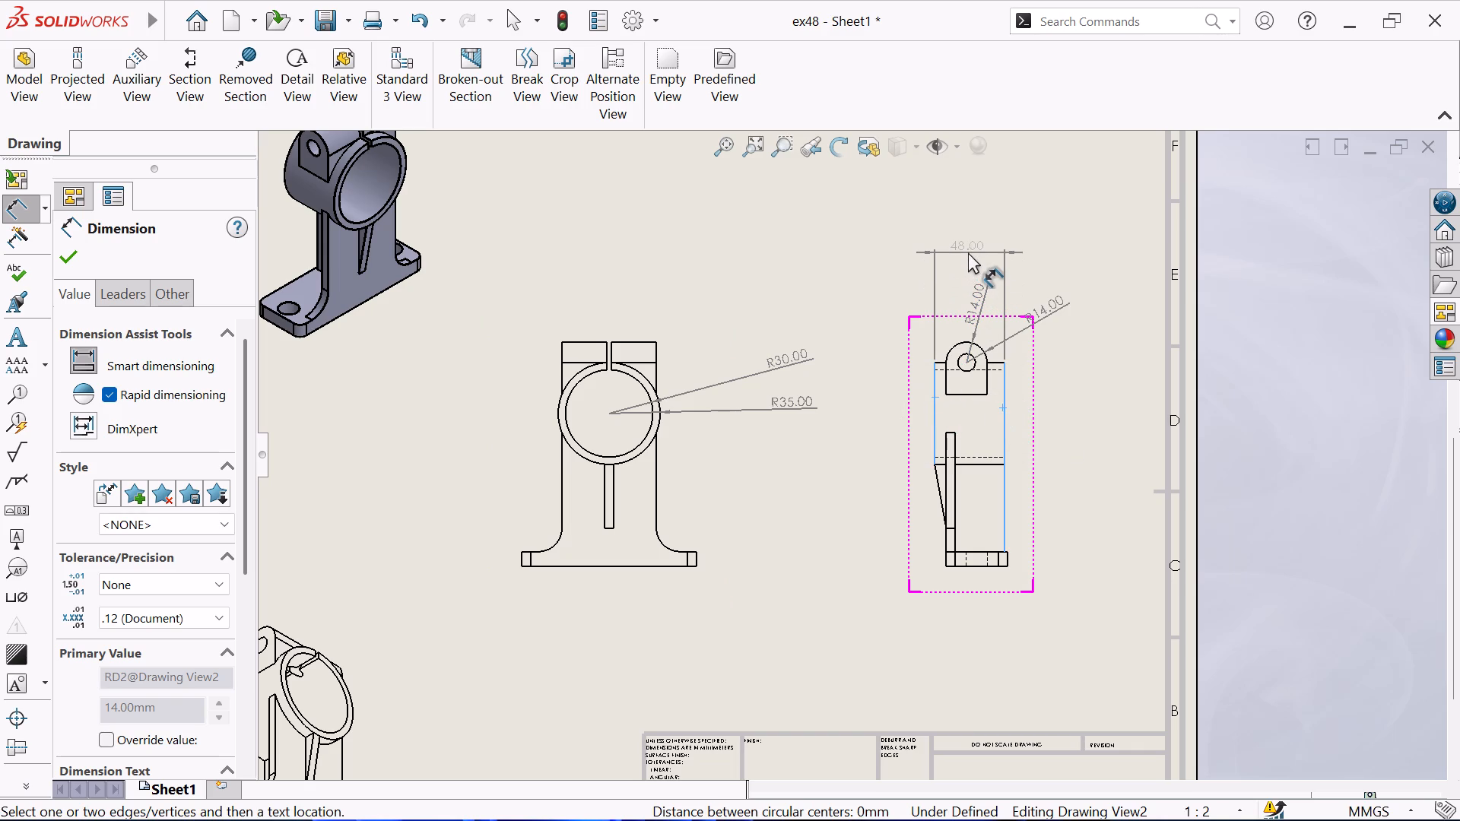
pyautogui.click(972, 250)
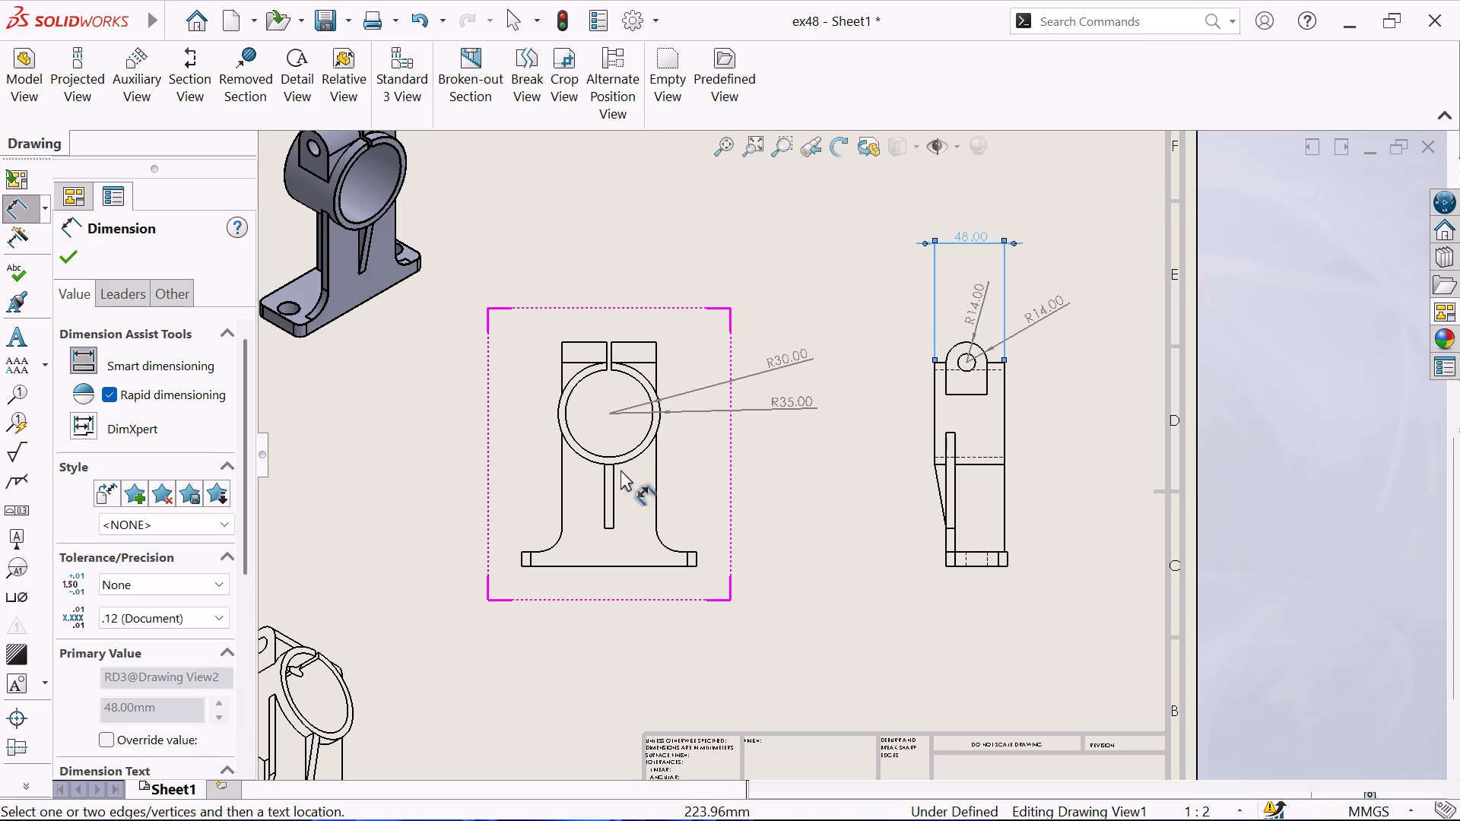
# Dimension the width of the clamp's split gap and the thickness of the central rib in the base view.
pyautogui.scroll(-3, 608, 362)
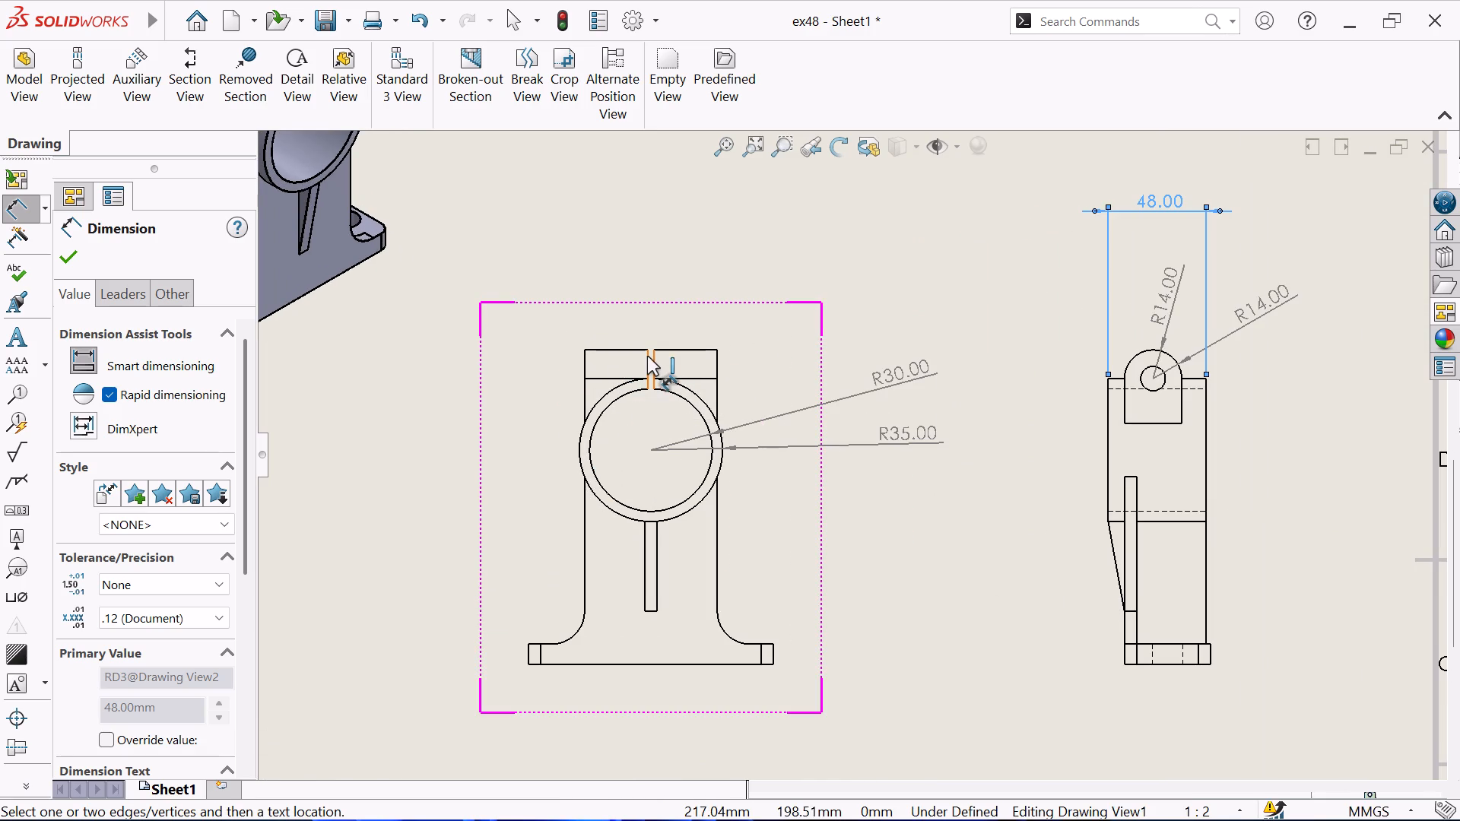
pyautogui.click(646, 360)
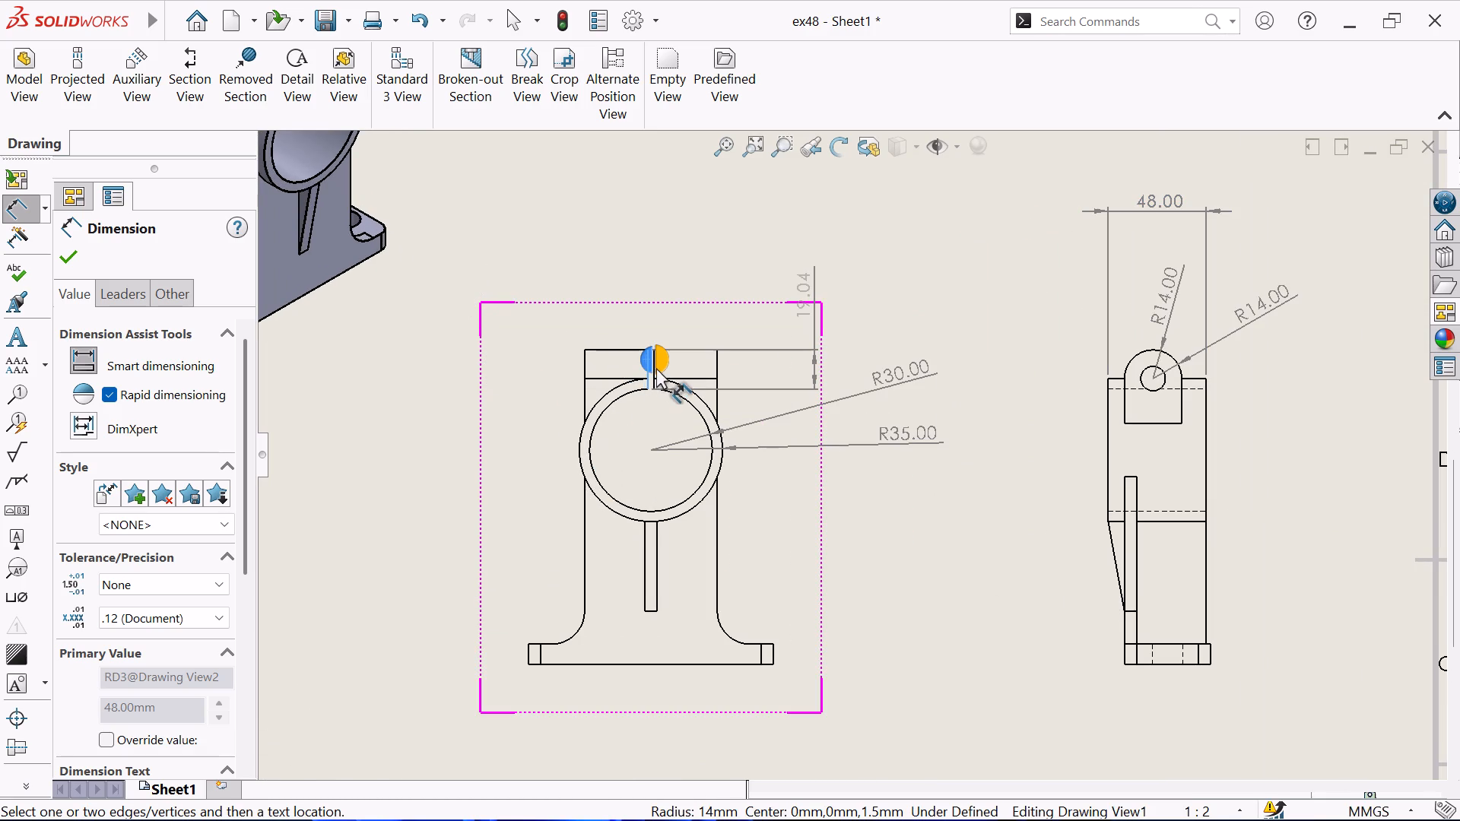
pyautogui.click(654, 379)
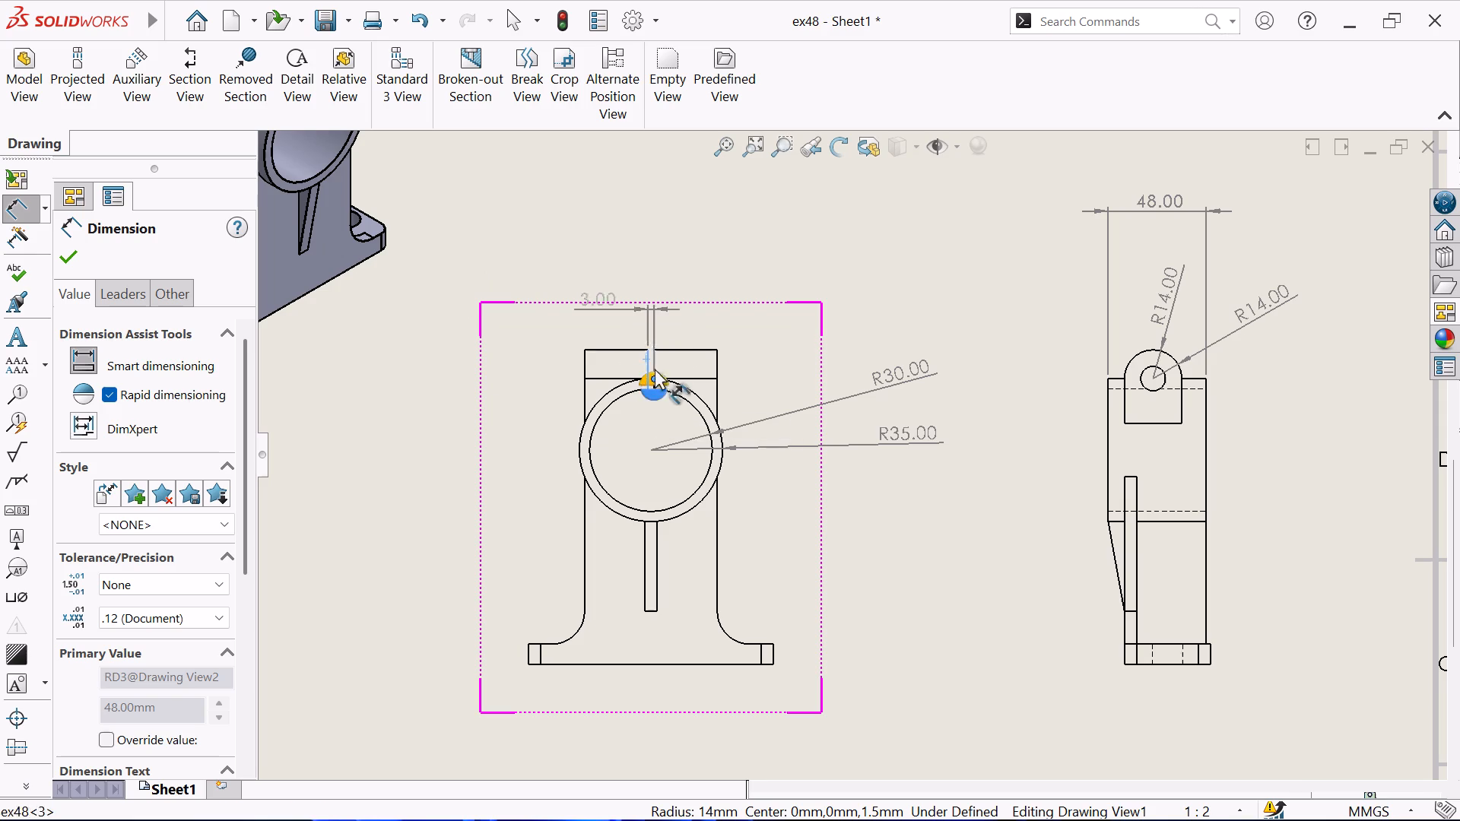
pyautogui.click(659, 314)
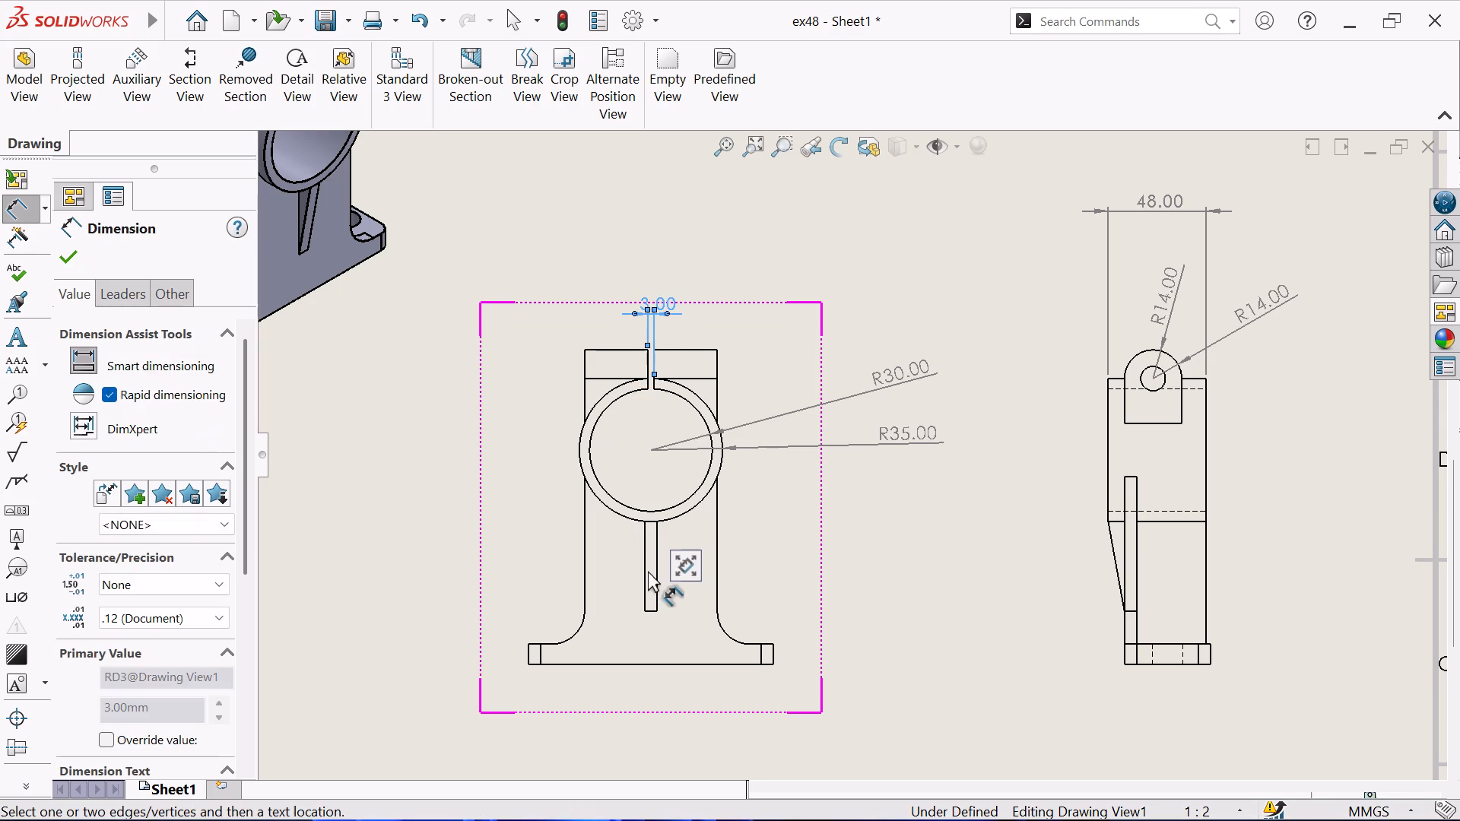
pyautogui.click(647, 562)
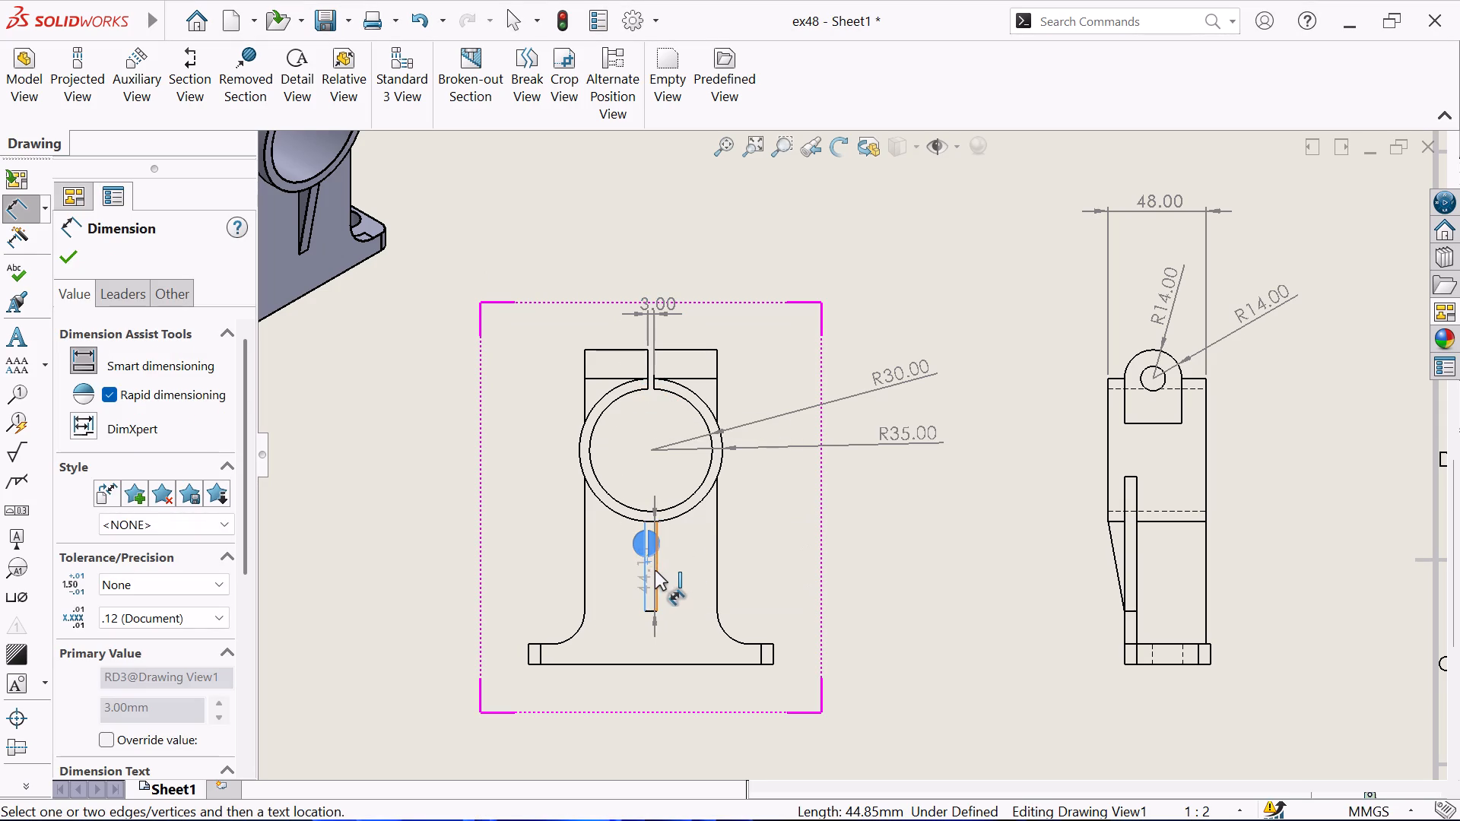
pyautogui.click(655, 570)
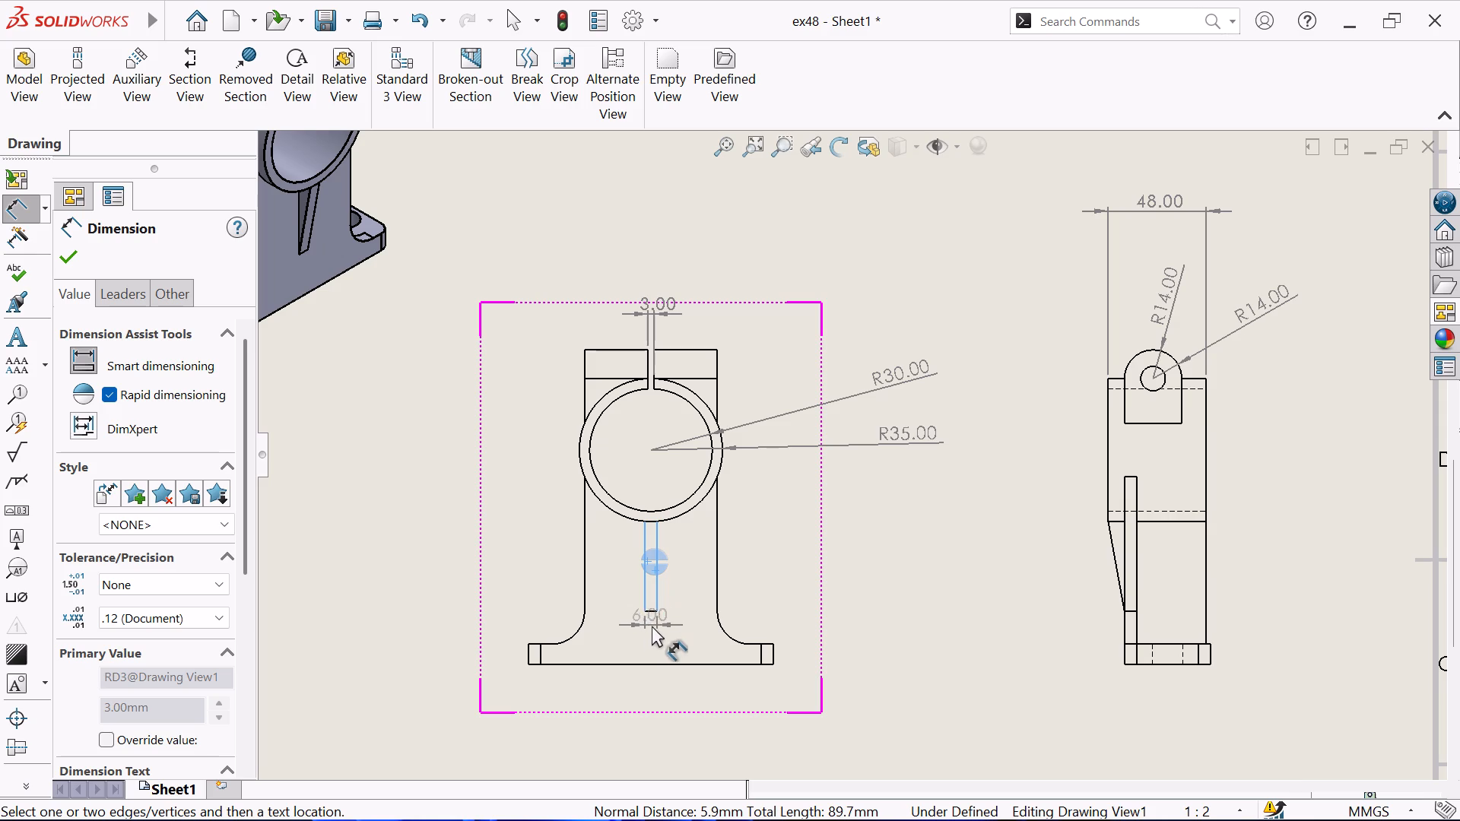
pyautogui.click(655, 636)
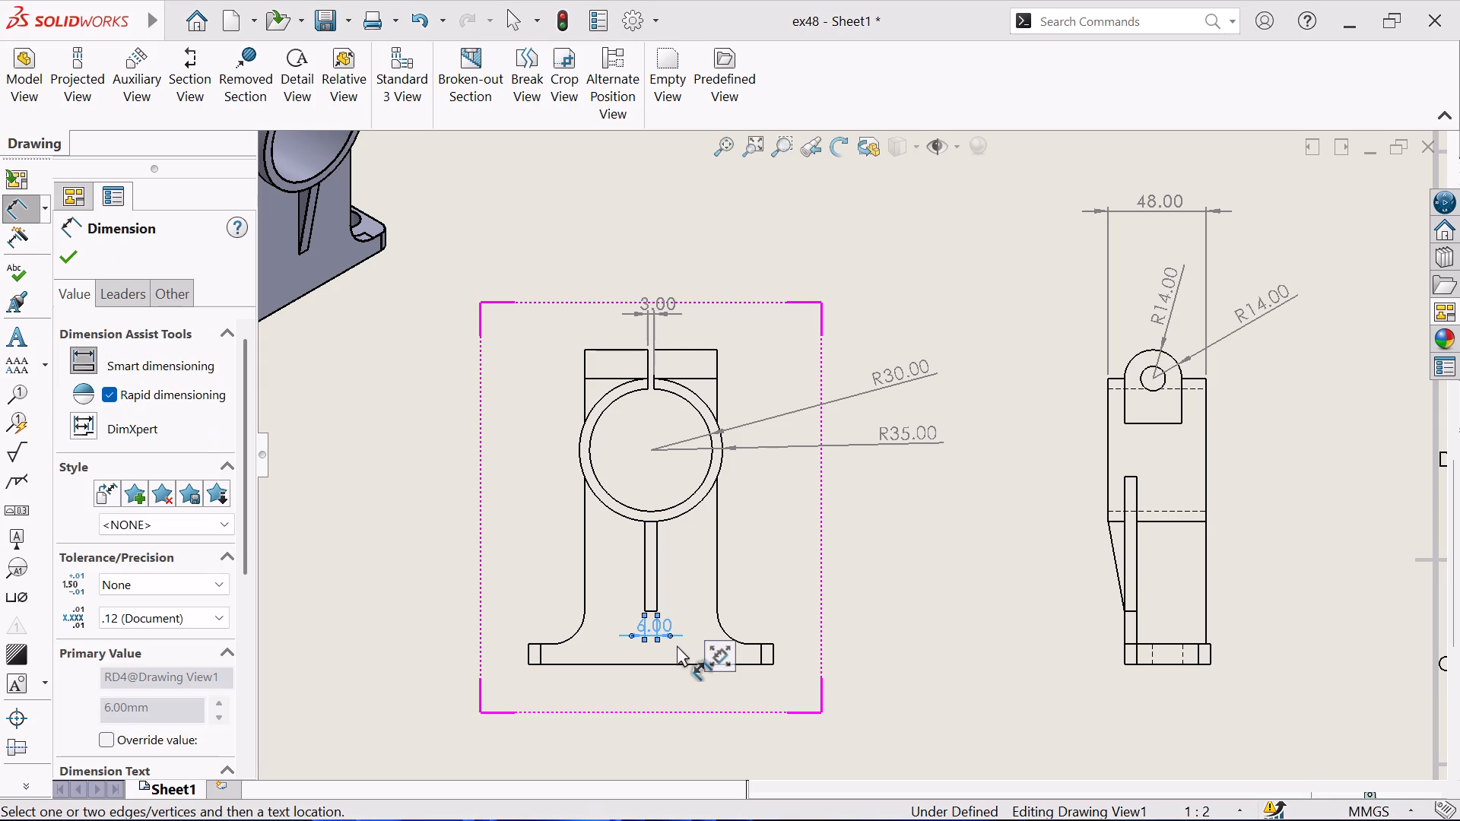
# Dimension the width across the bracket's upper body and the radius of a fillet joining the upright to the foot in the base view.
pyautogui.scroll(3, 529, 452)
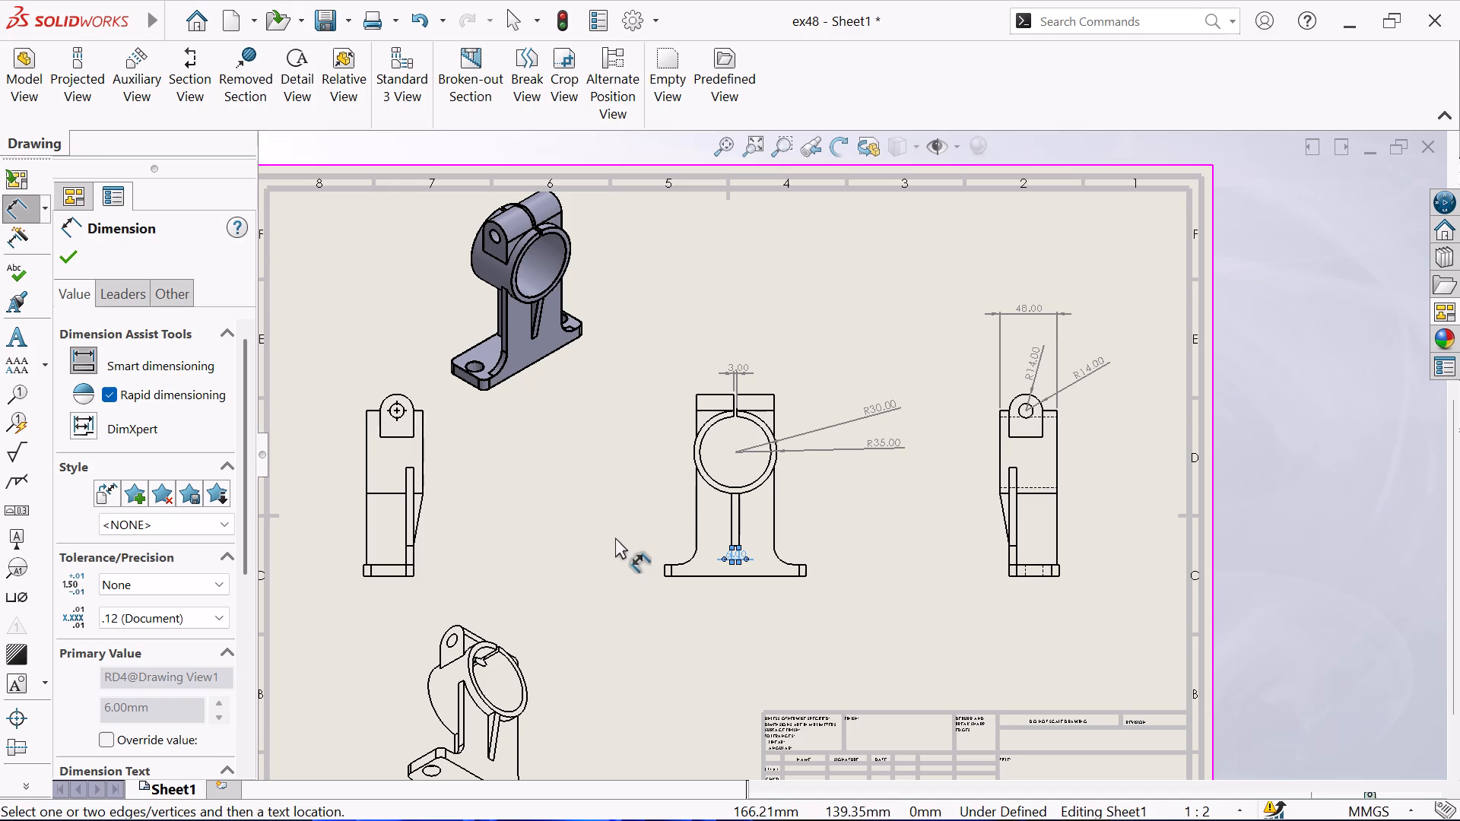
pyautogui.scroll(-2, 703, 439)
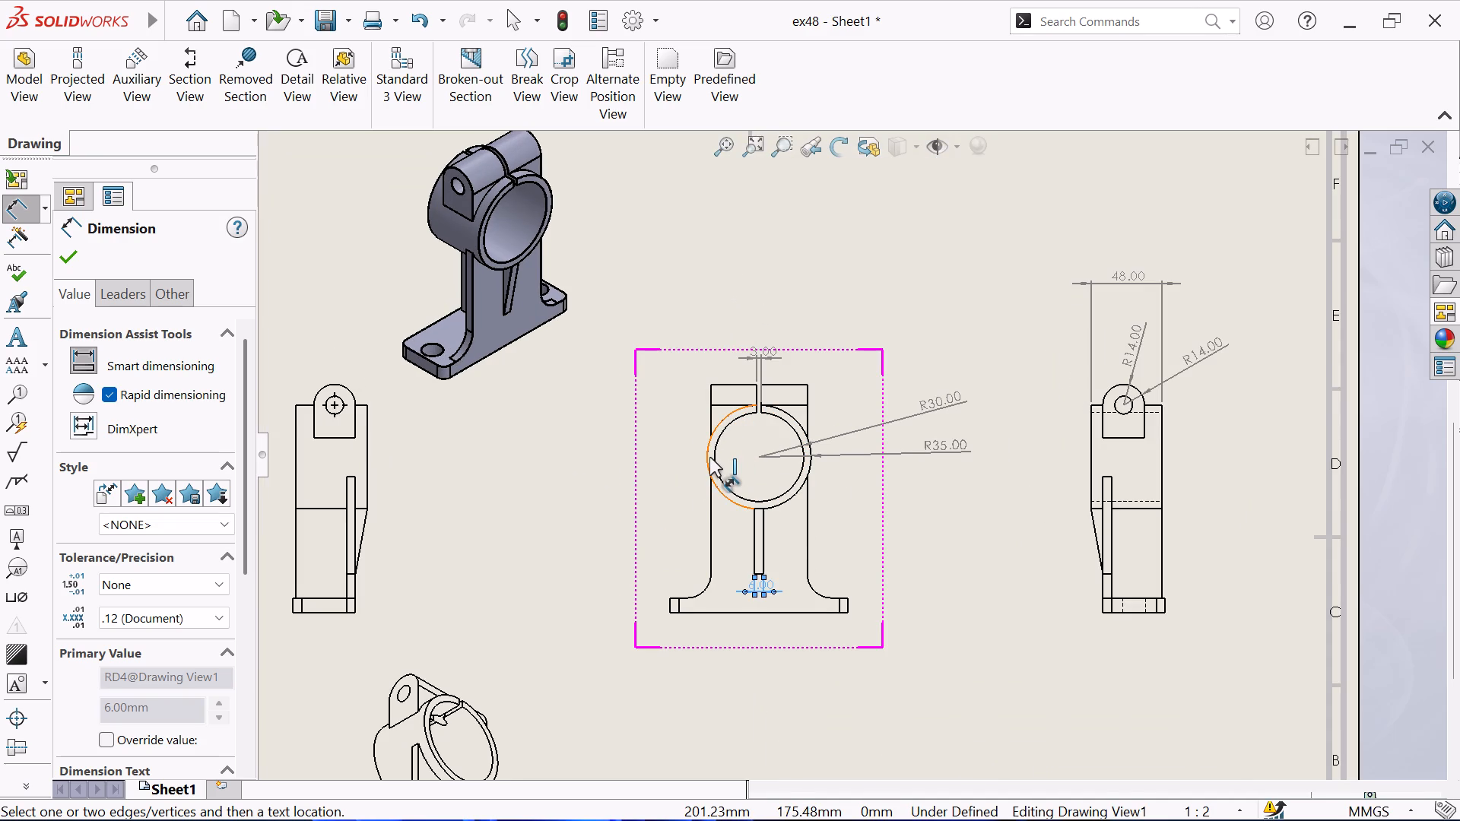
pyautogui.click(709, 407)
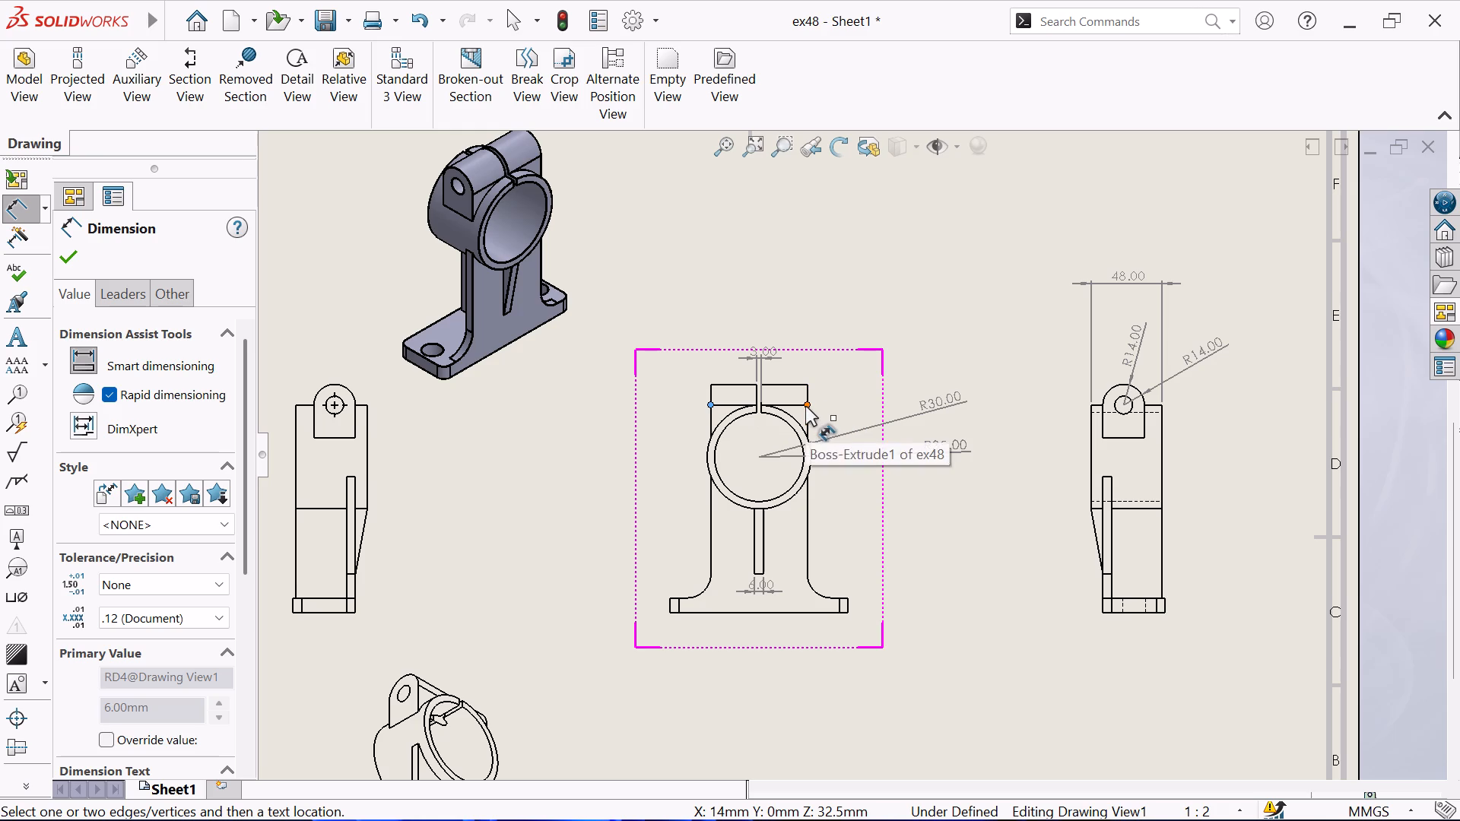
pyautogui.click(805, 406)
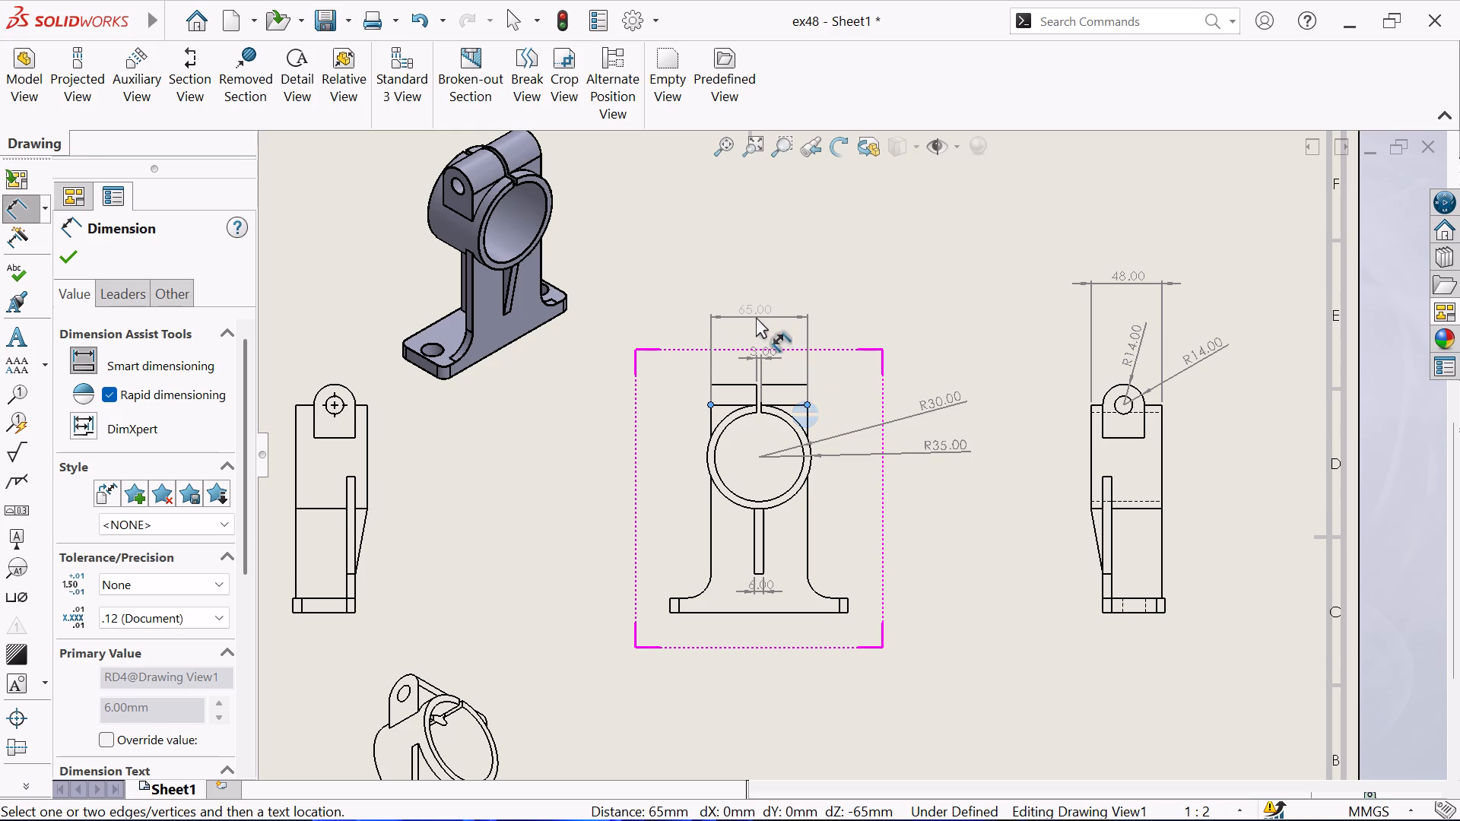
pyautogui.click(756, 317)
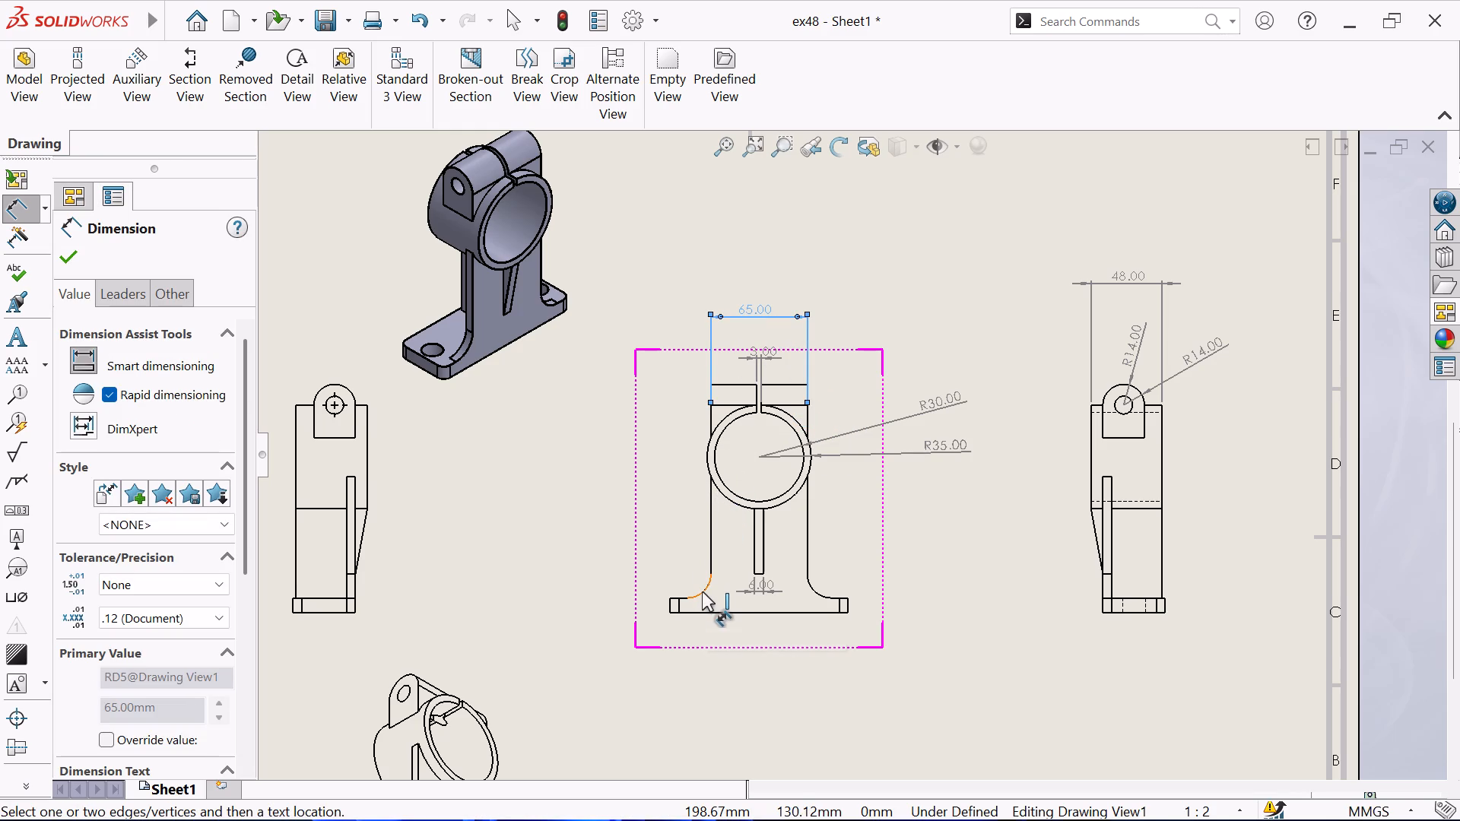
pyautogui.click(702, 591)
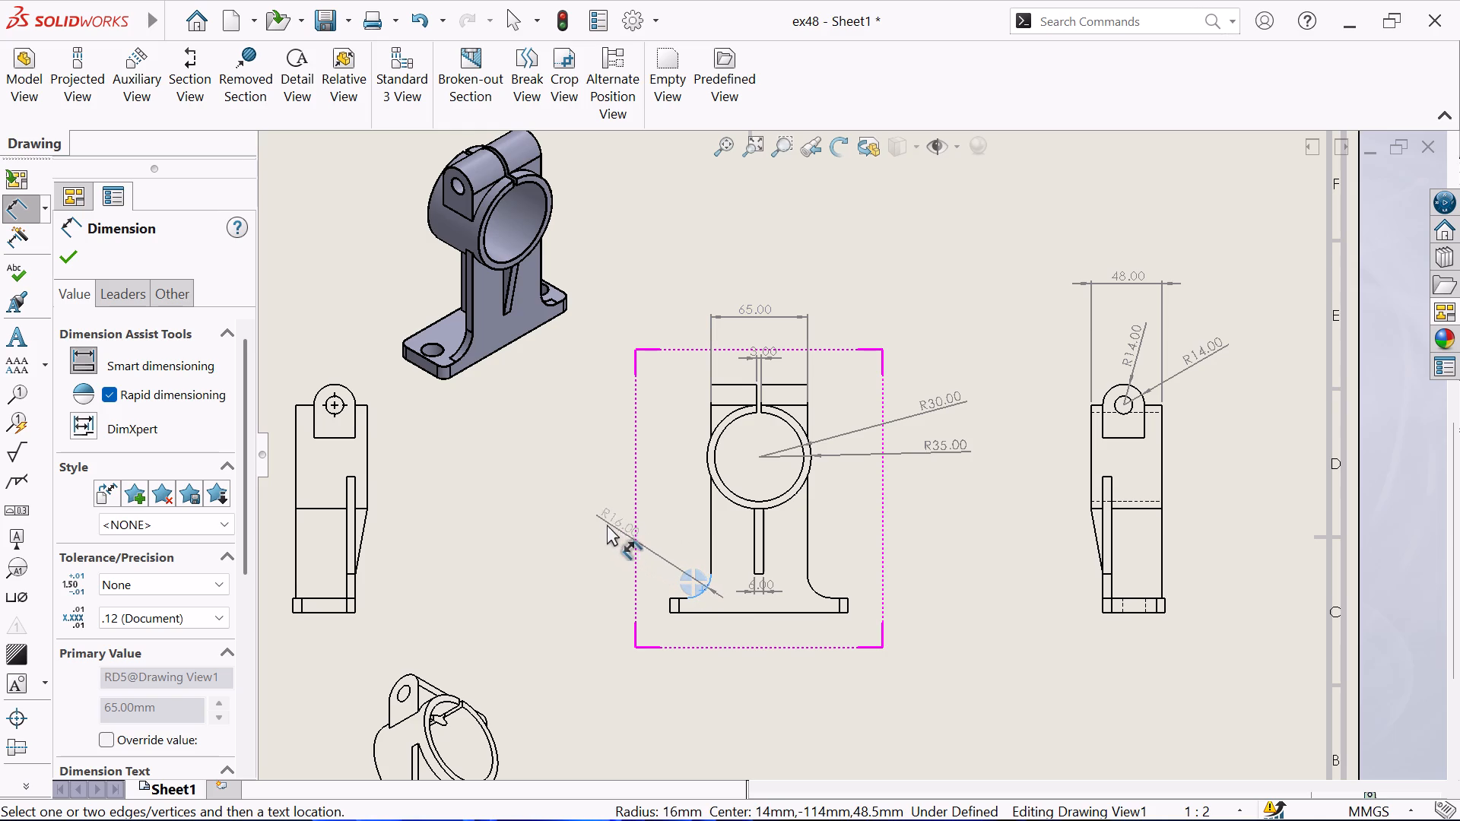
pyautogui.click(602, 522)
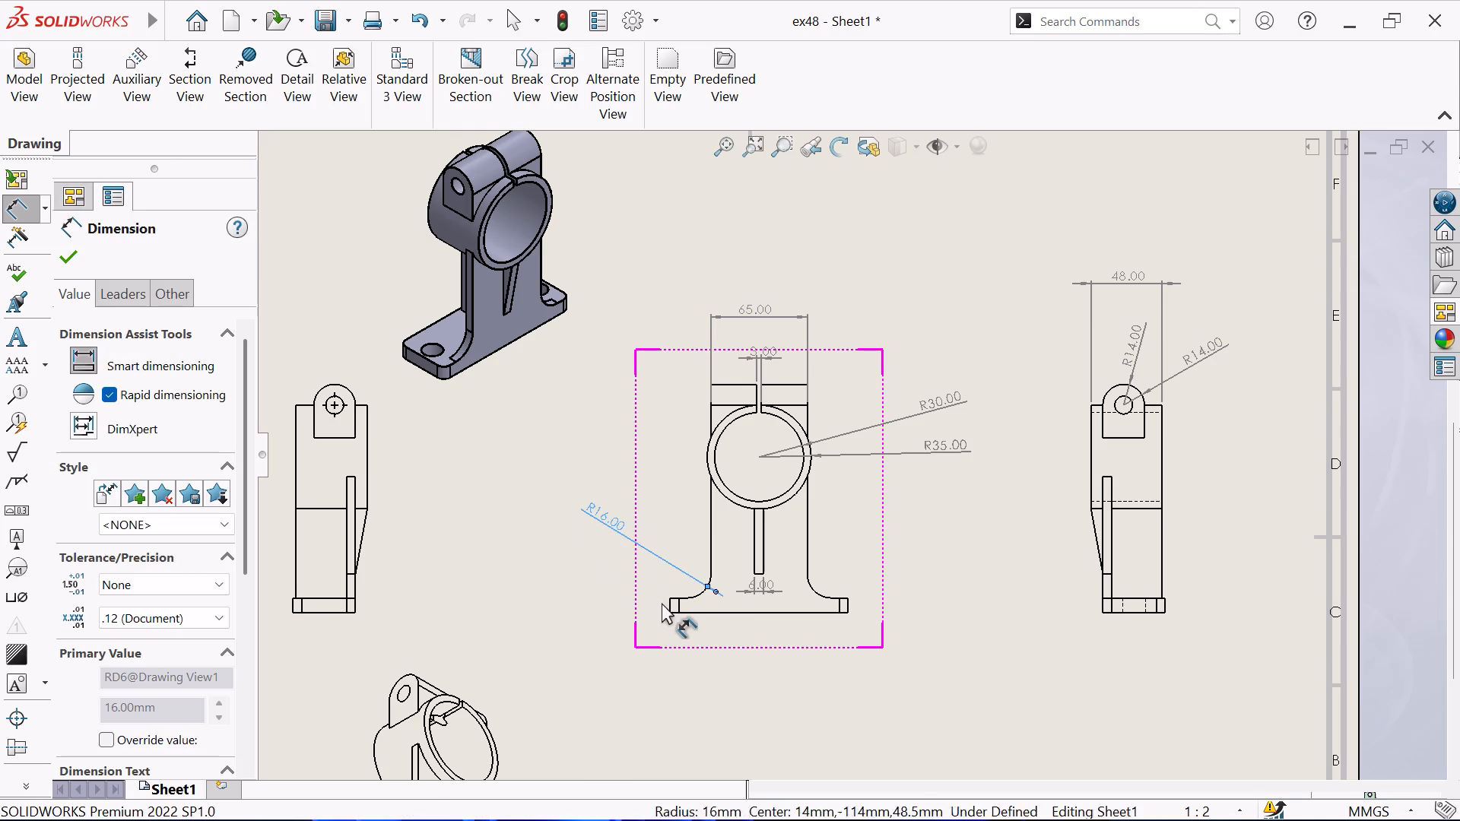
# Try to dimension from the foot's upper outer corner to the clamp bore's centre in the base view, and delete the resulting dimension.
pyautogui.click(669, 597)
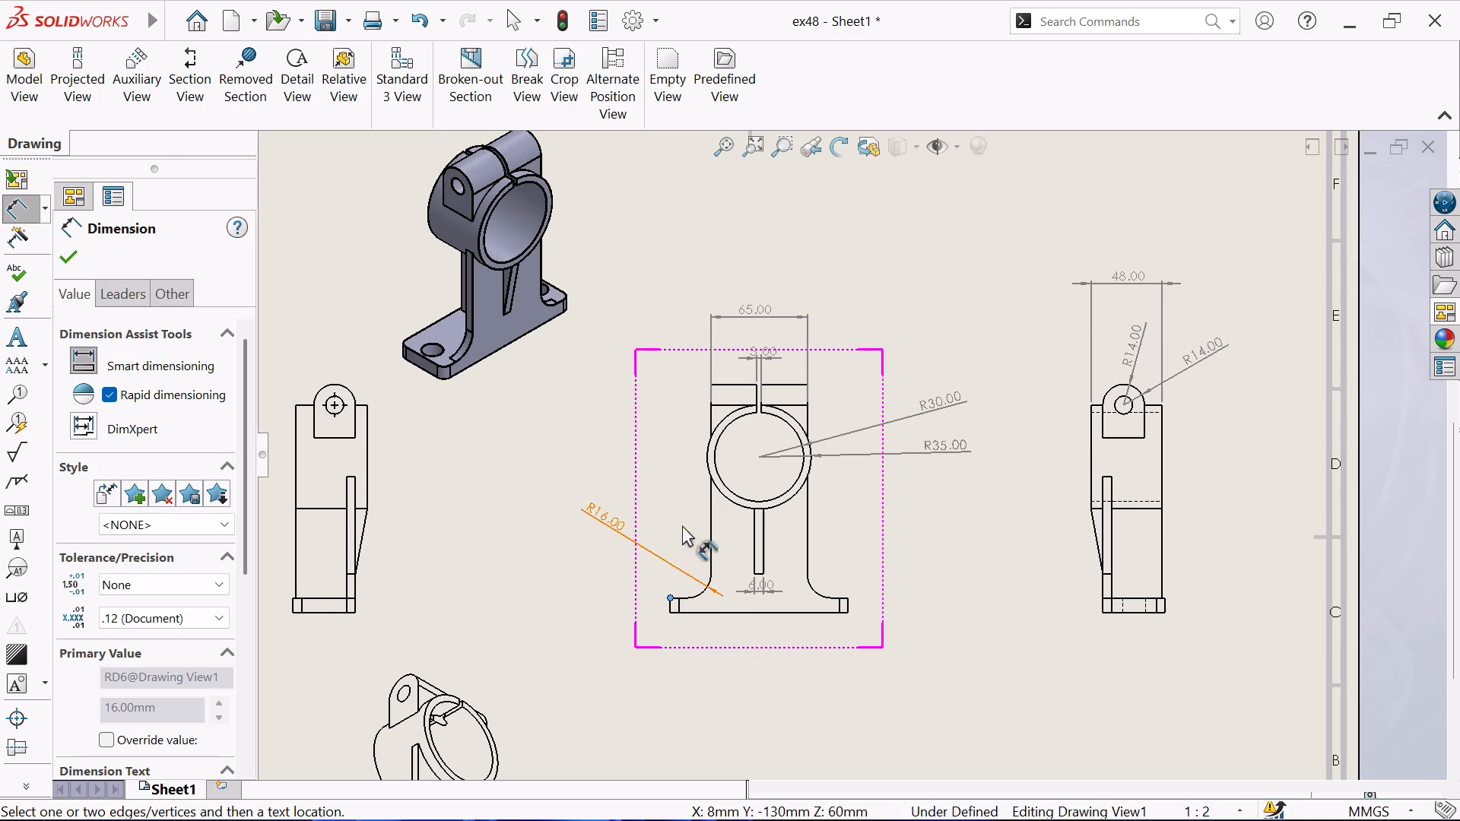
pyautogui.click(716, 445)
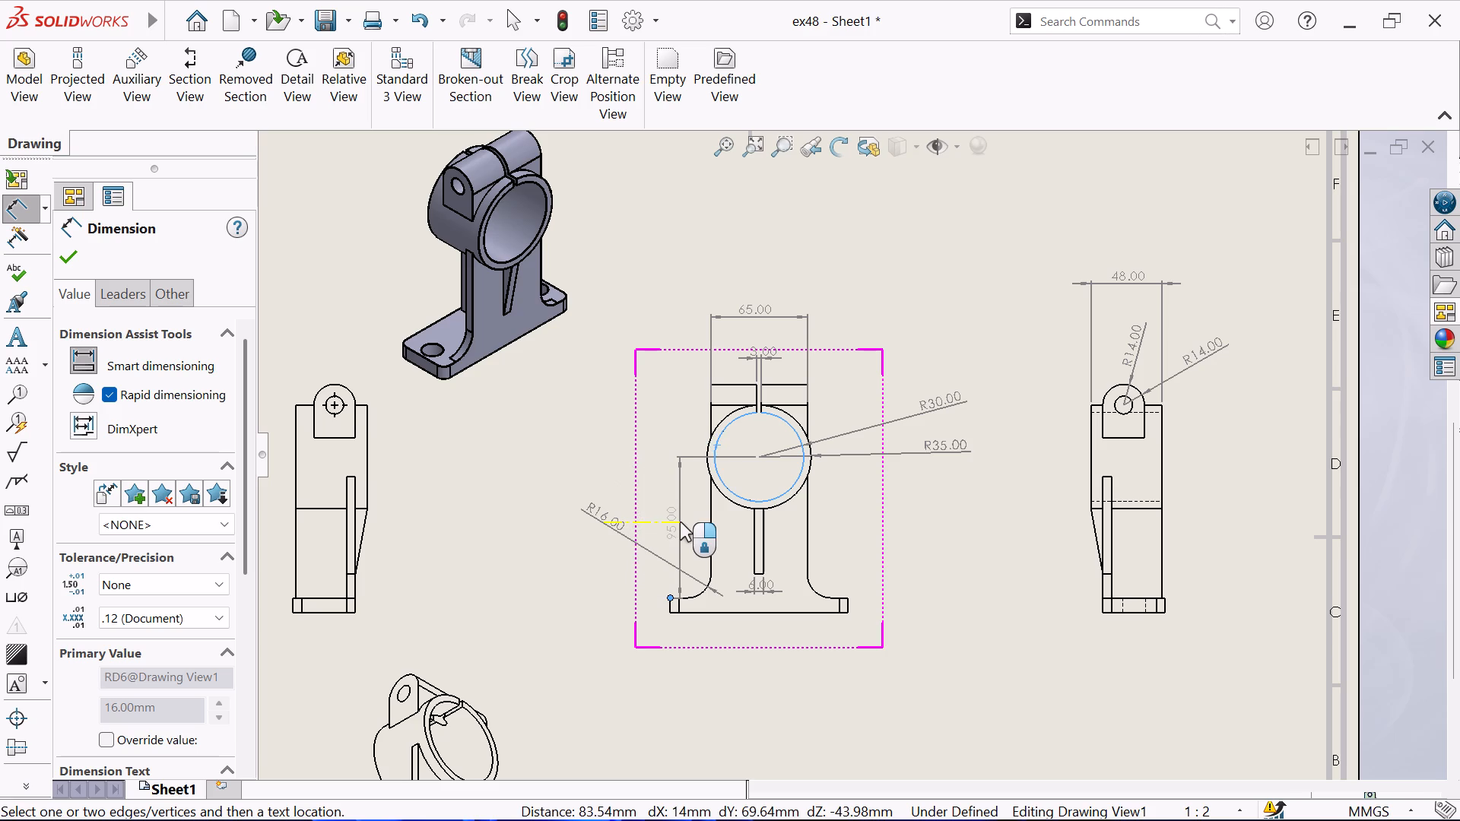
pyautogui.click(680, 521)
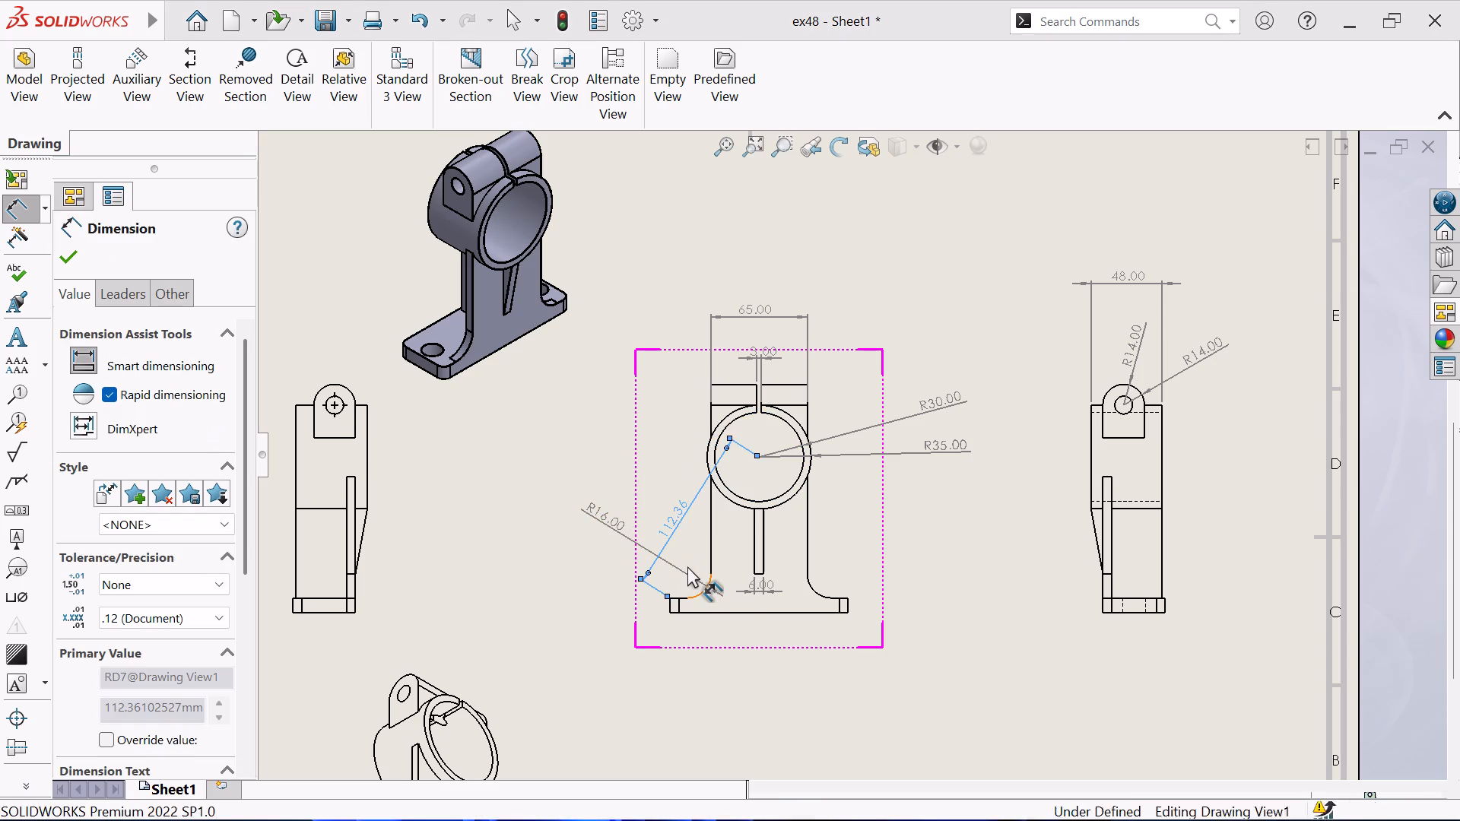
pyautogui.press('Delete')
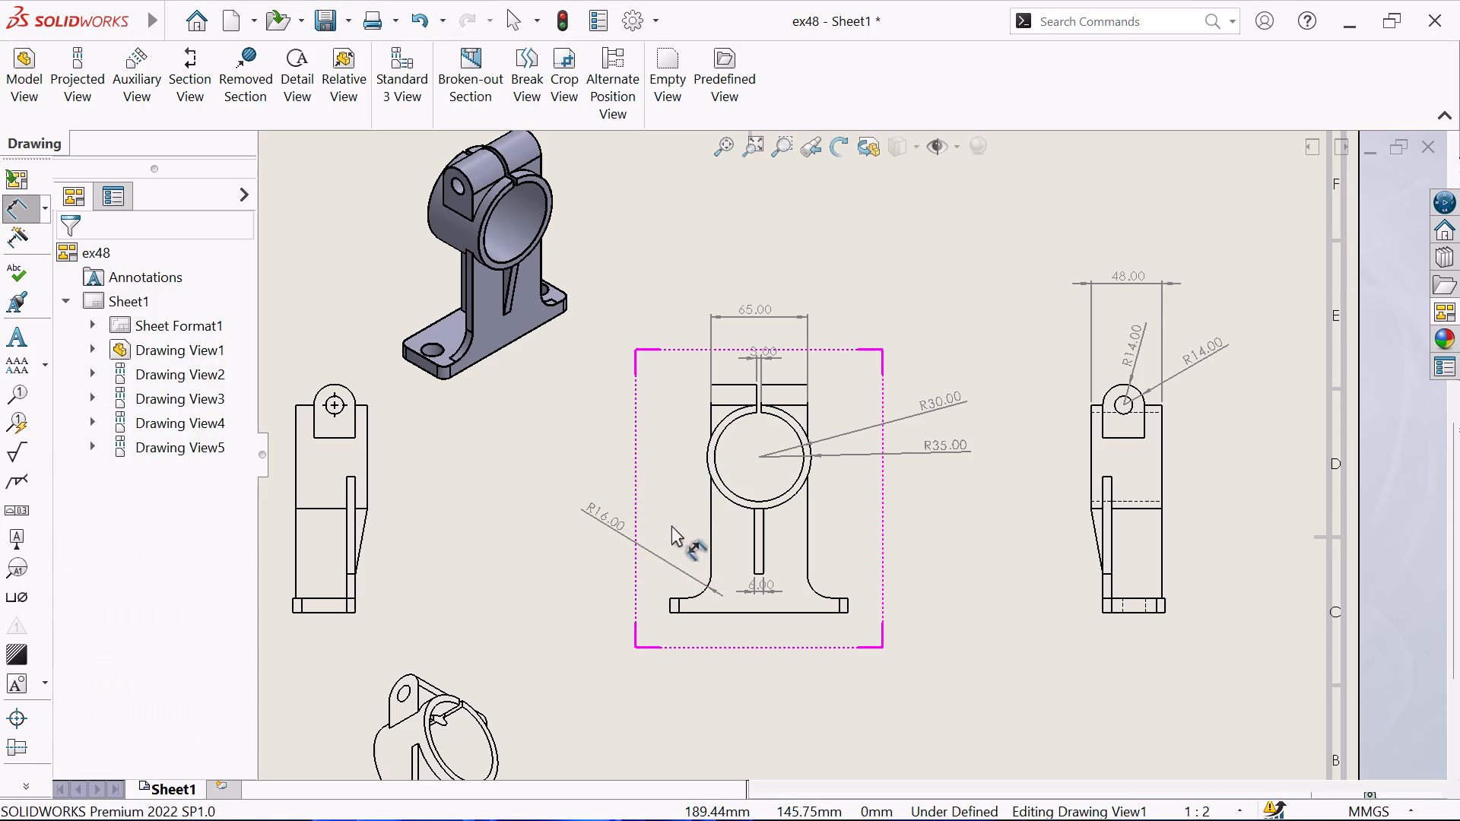
# Dimension the distance from the foot's upper outer corner to the clamp bore's centre in the base view.
pyautogui.click(668, 599)
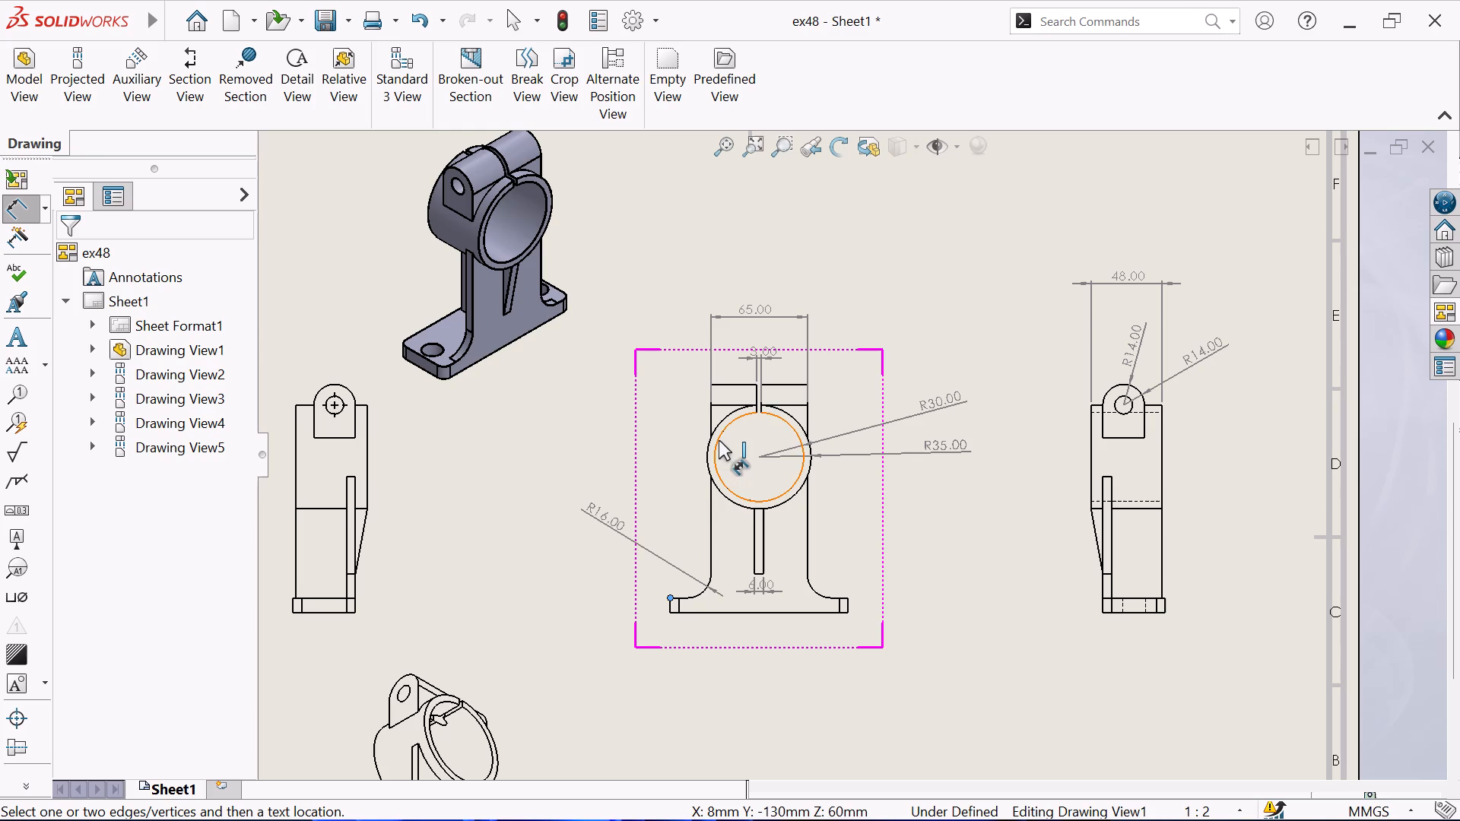
pyautogui.click(719, 440)
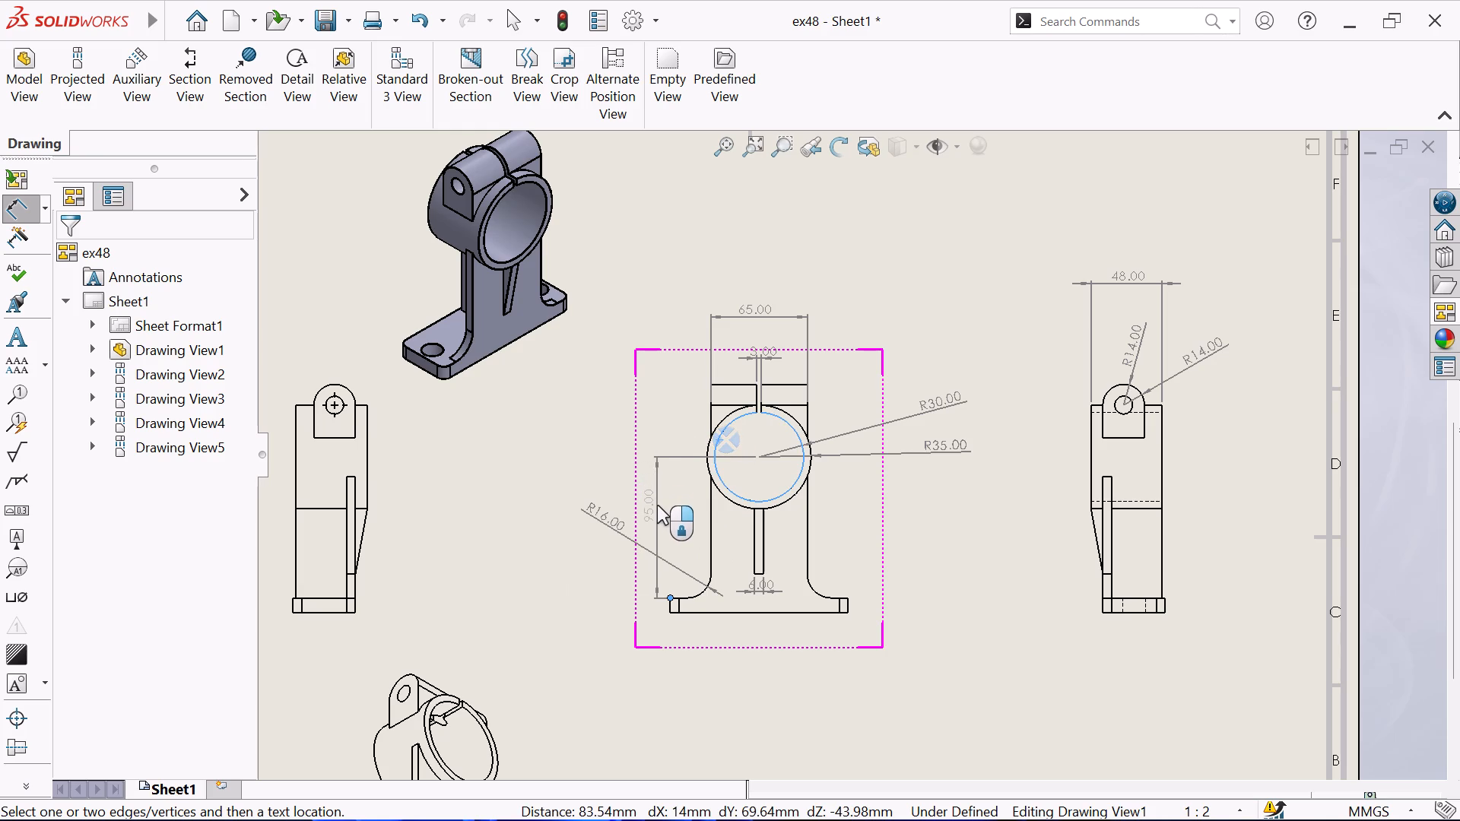
pyautogui.click(657, 507)
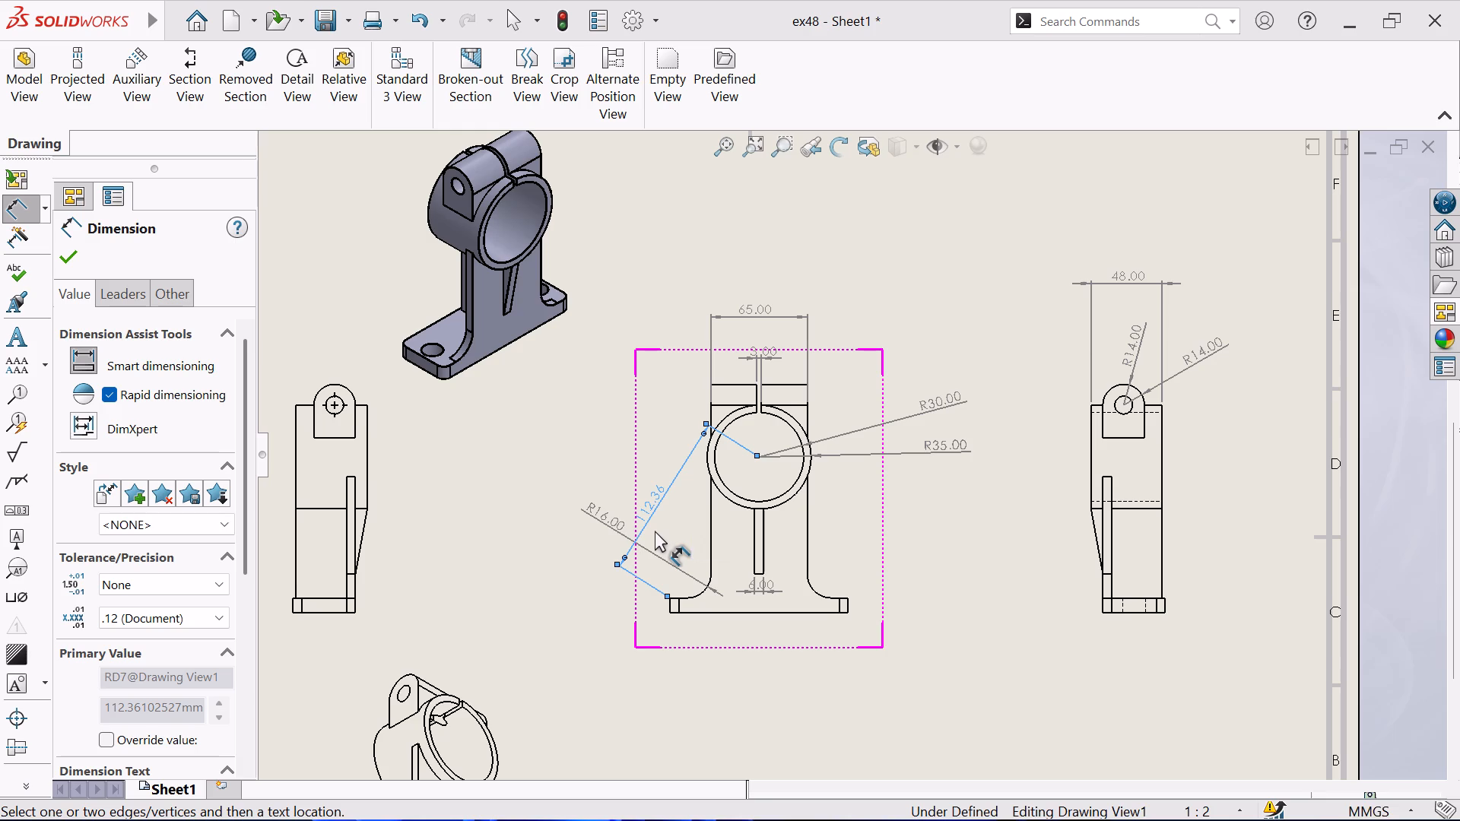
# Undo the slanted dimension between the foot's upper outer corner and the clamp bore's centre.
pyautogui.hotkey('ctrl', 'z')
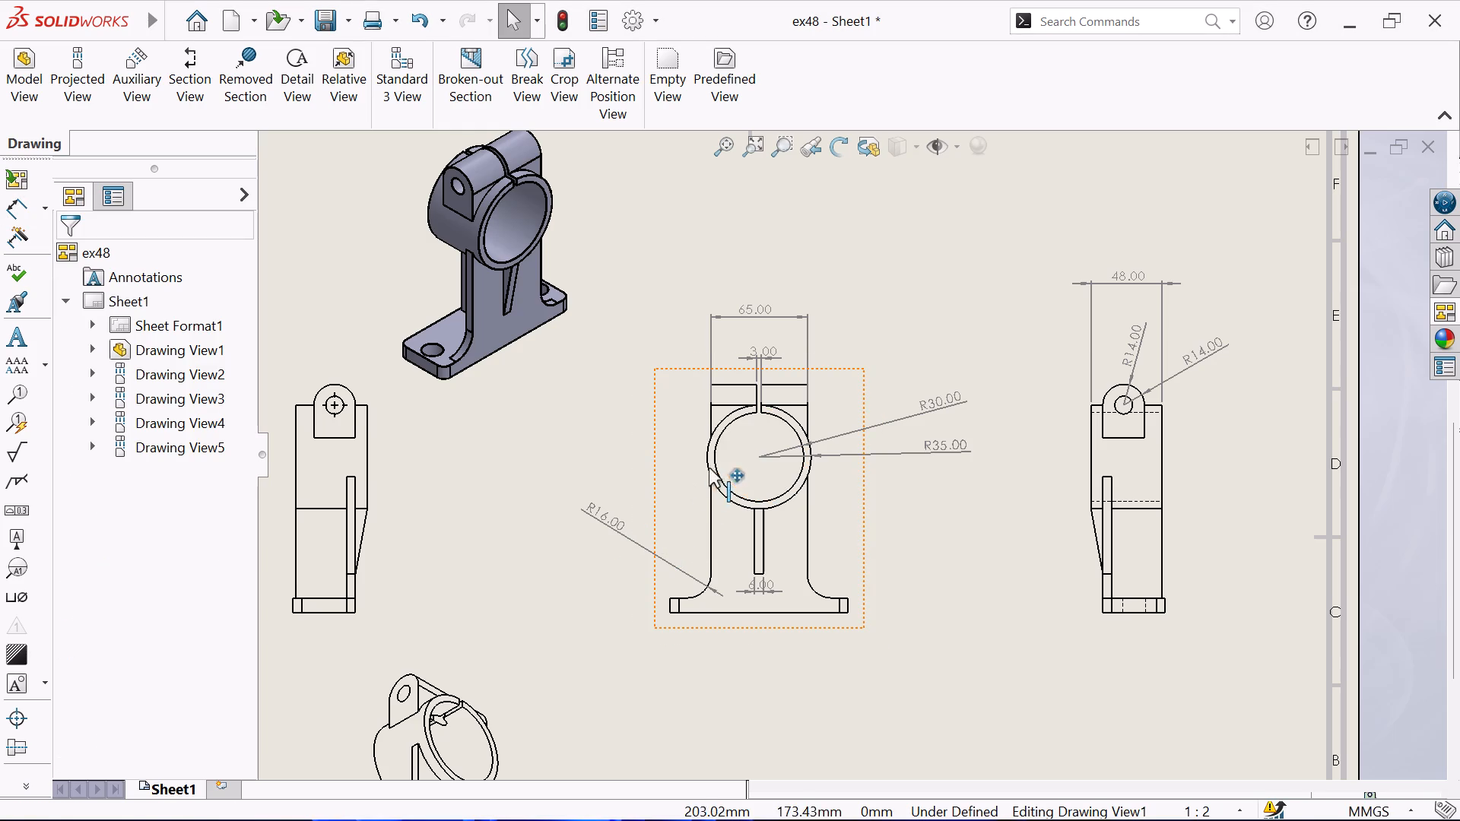
# Dimension the vertical distance from the foot's upper outer corner to the clamp bore's centre in the base view.
pyautogui.click(14, 214)
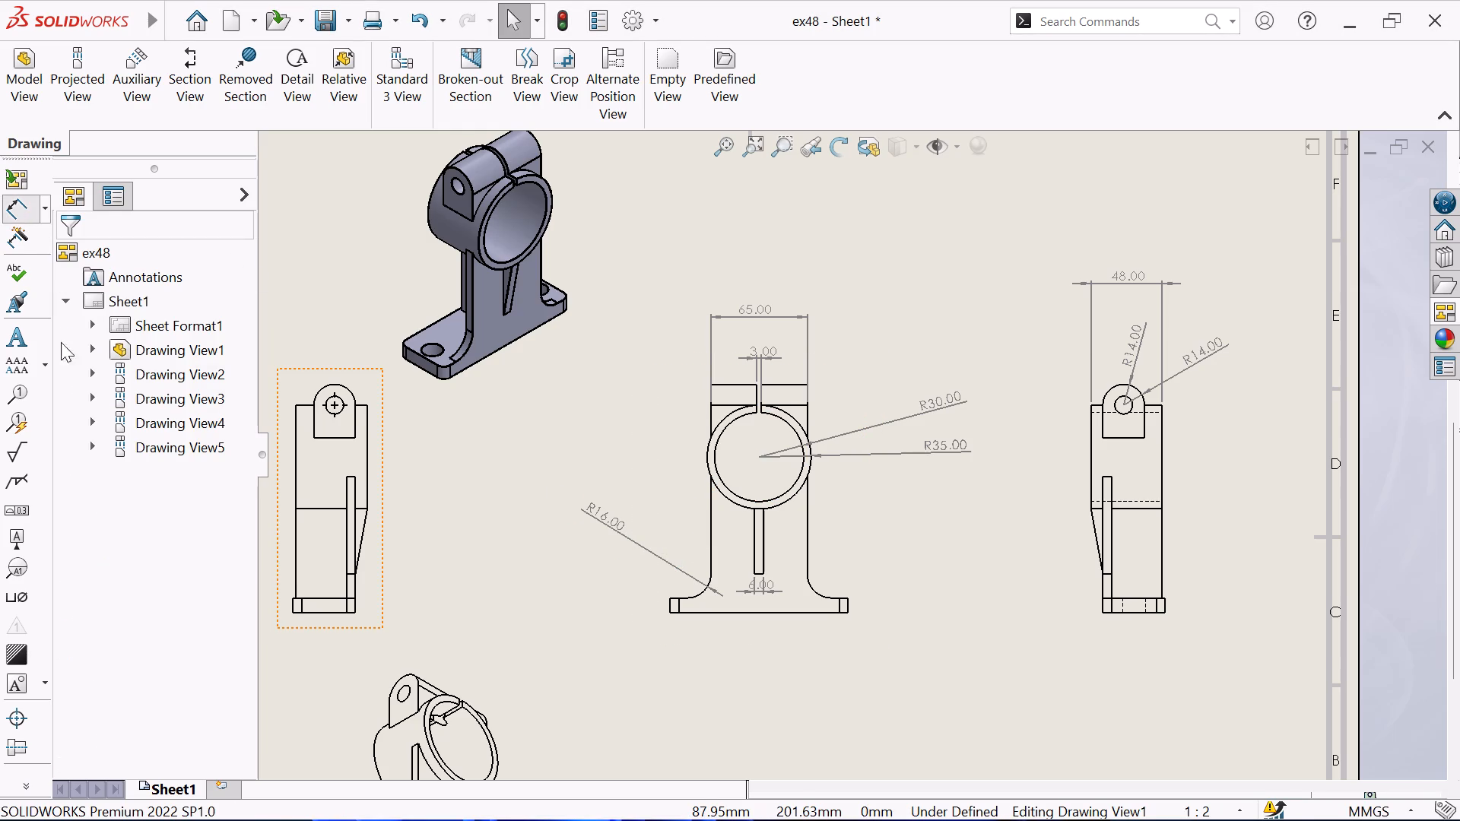
pyautogui.click(719, 436)
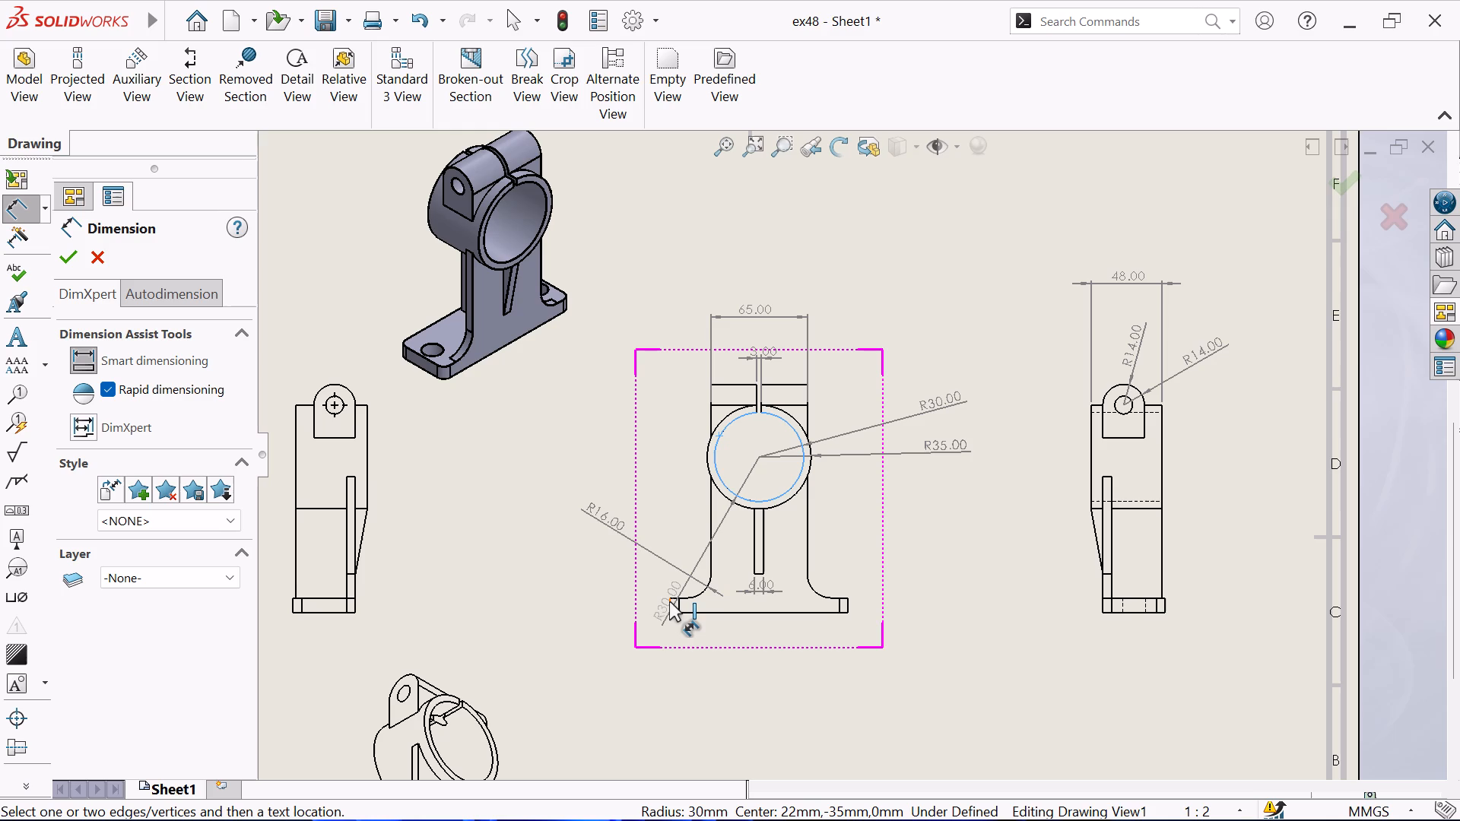
pyautogui.click(670, 598)
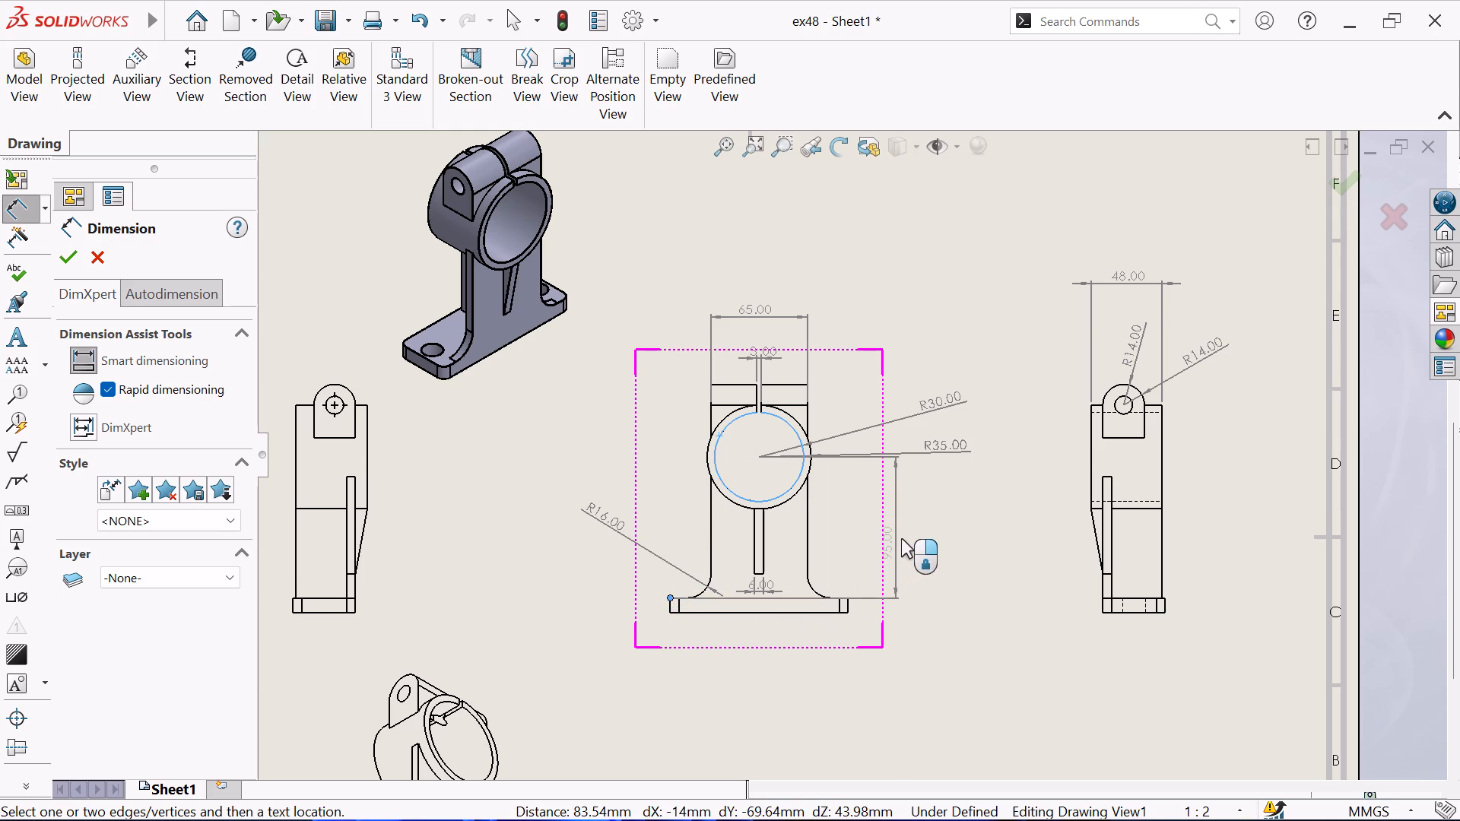
pyautogui.click(903, 536)
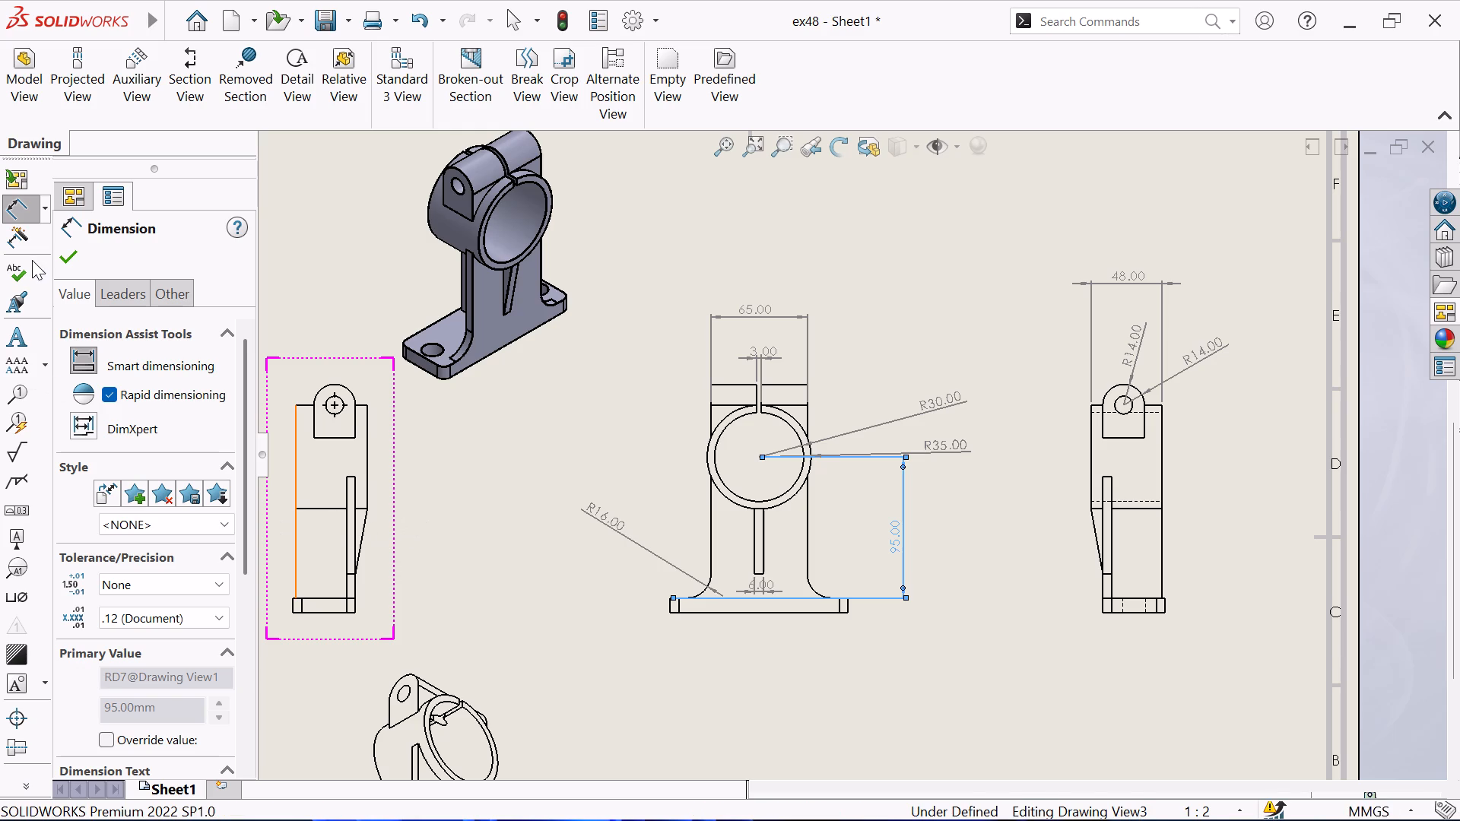
pyautogui.click(67, 259)
# Set the base view's display style to Hidden Lines Visible.
pyautogui.scroll(3, 820, 521)
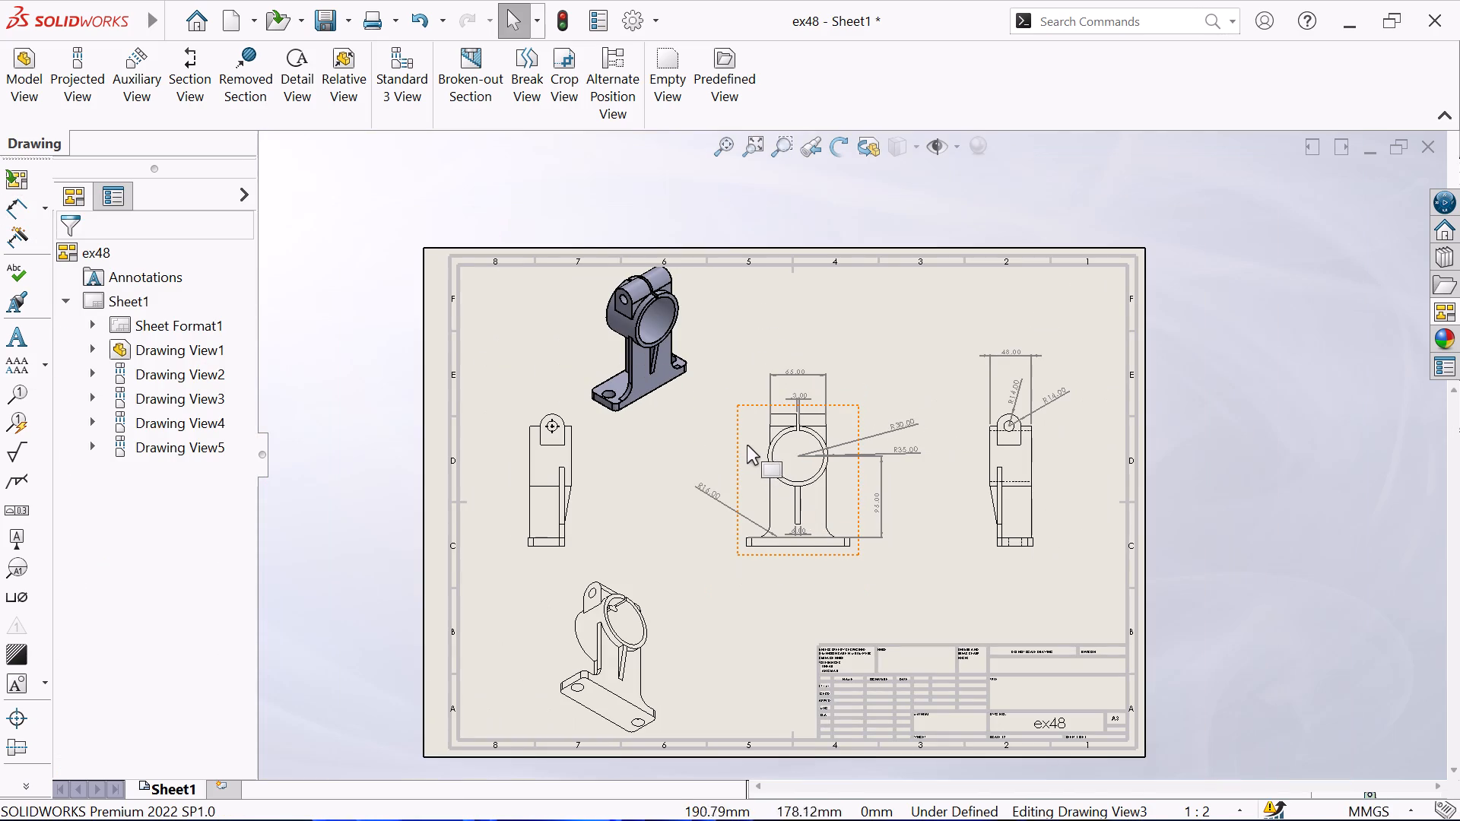
pyautogui.click(744, 440)
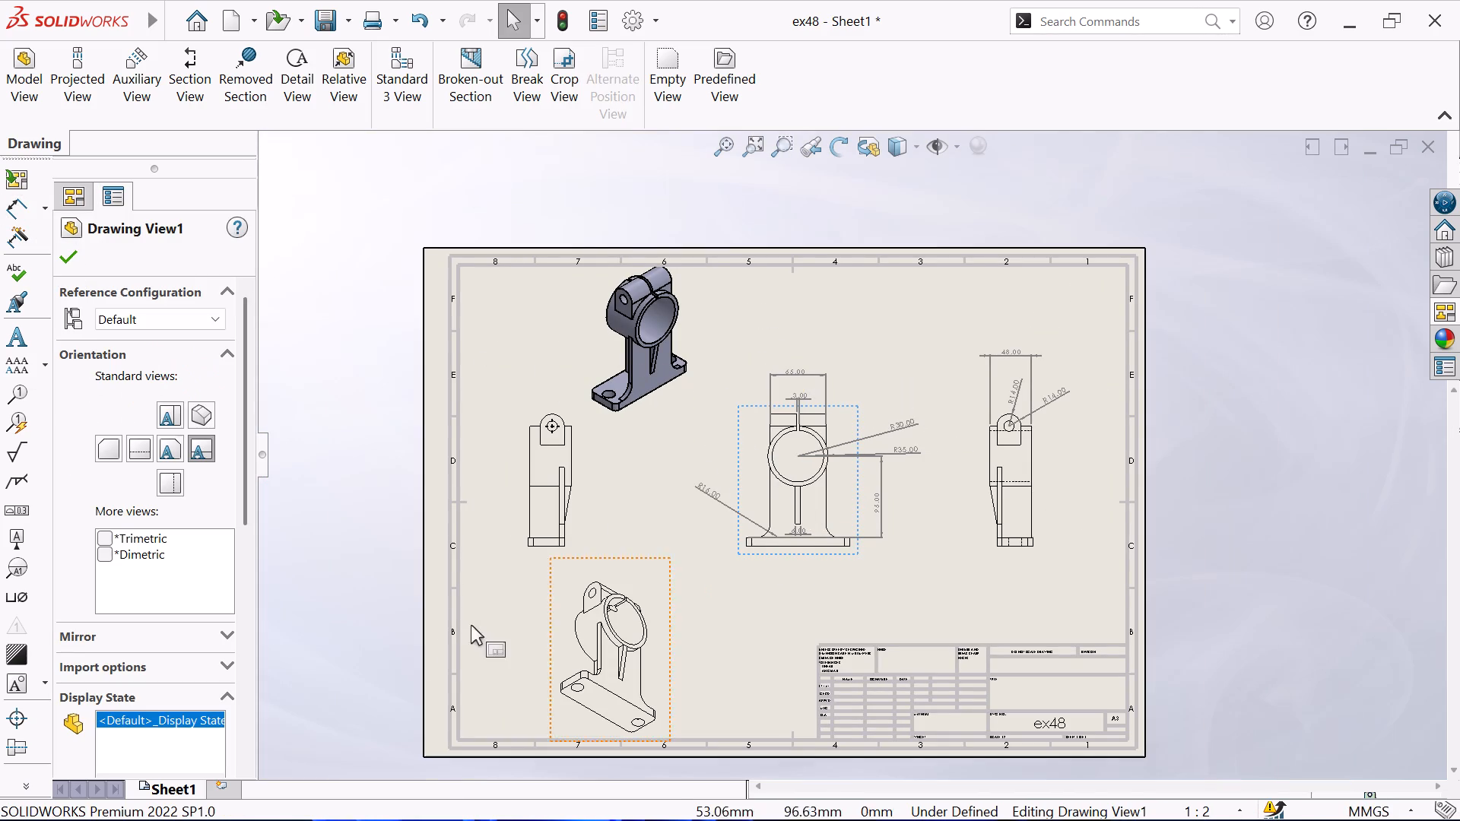
pyautogui.scroll(2, 67, 573)
pyautogui.scroll(-2, 115, 545)
pyautogui.scroll(-1, 149, 607)
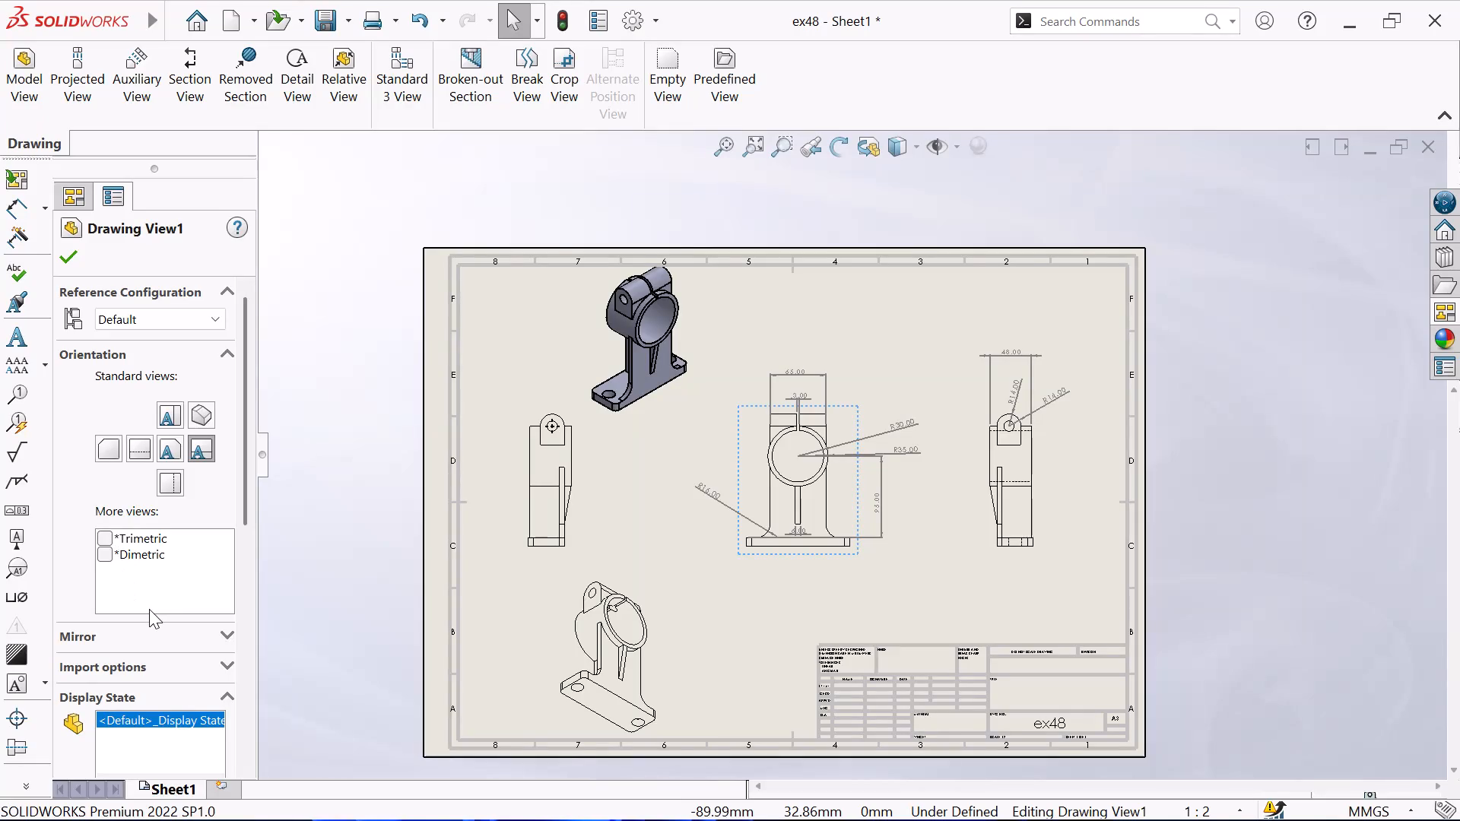
pyautogui.scroll(2, 151, 610)
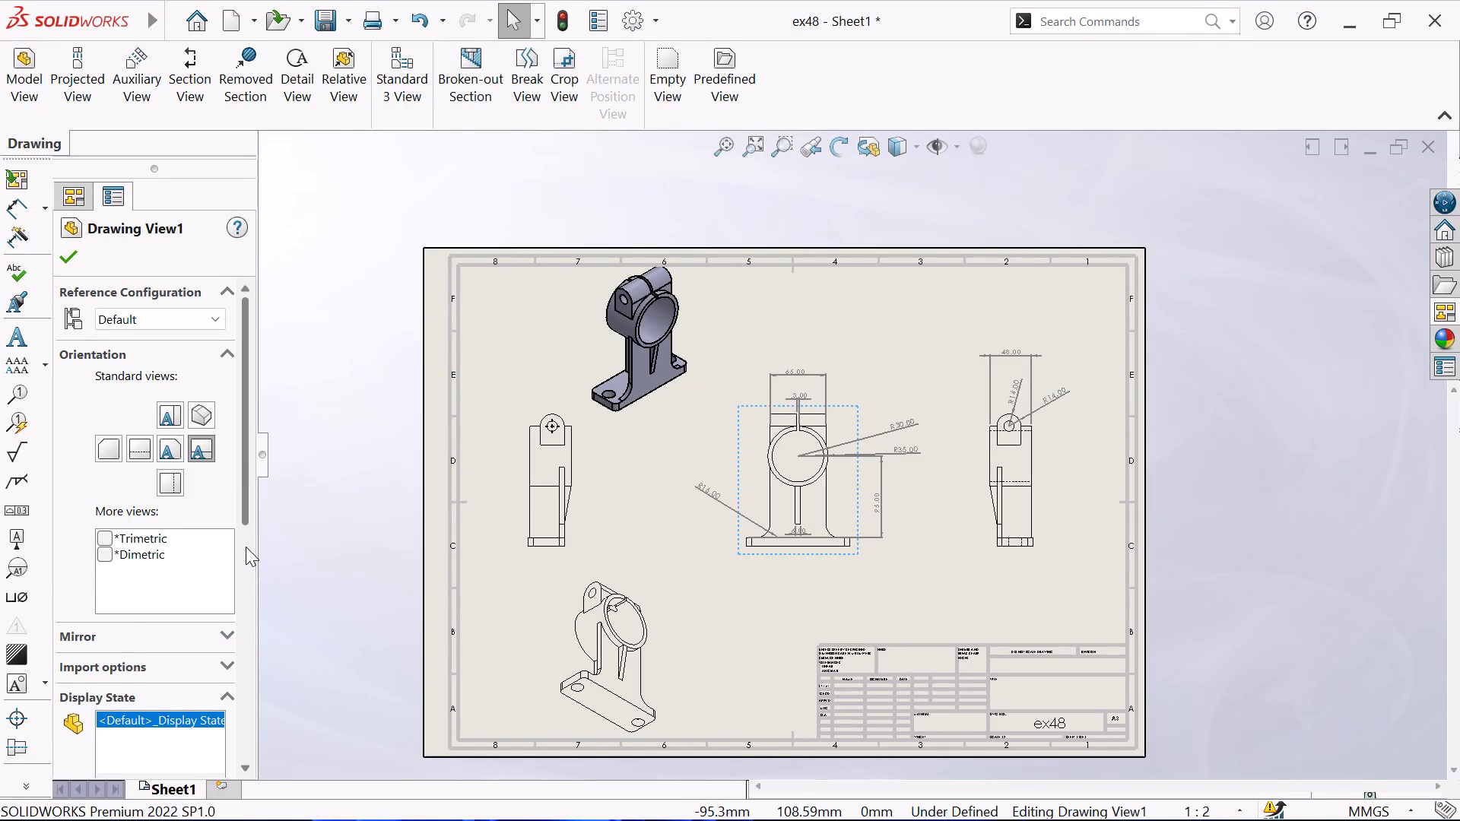
pyautogui.click(246, 547)
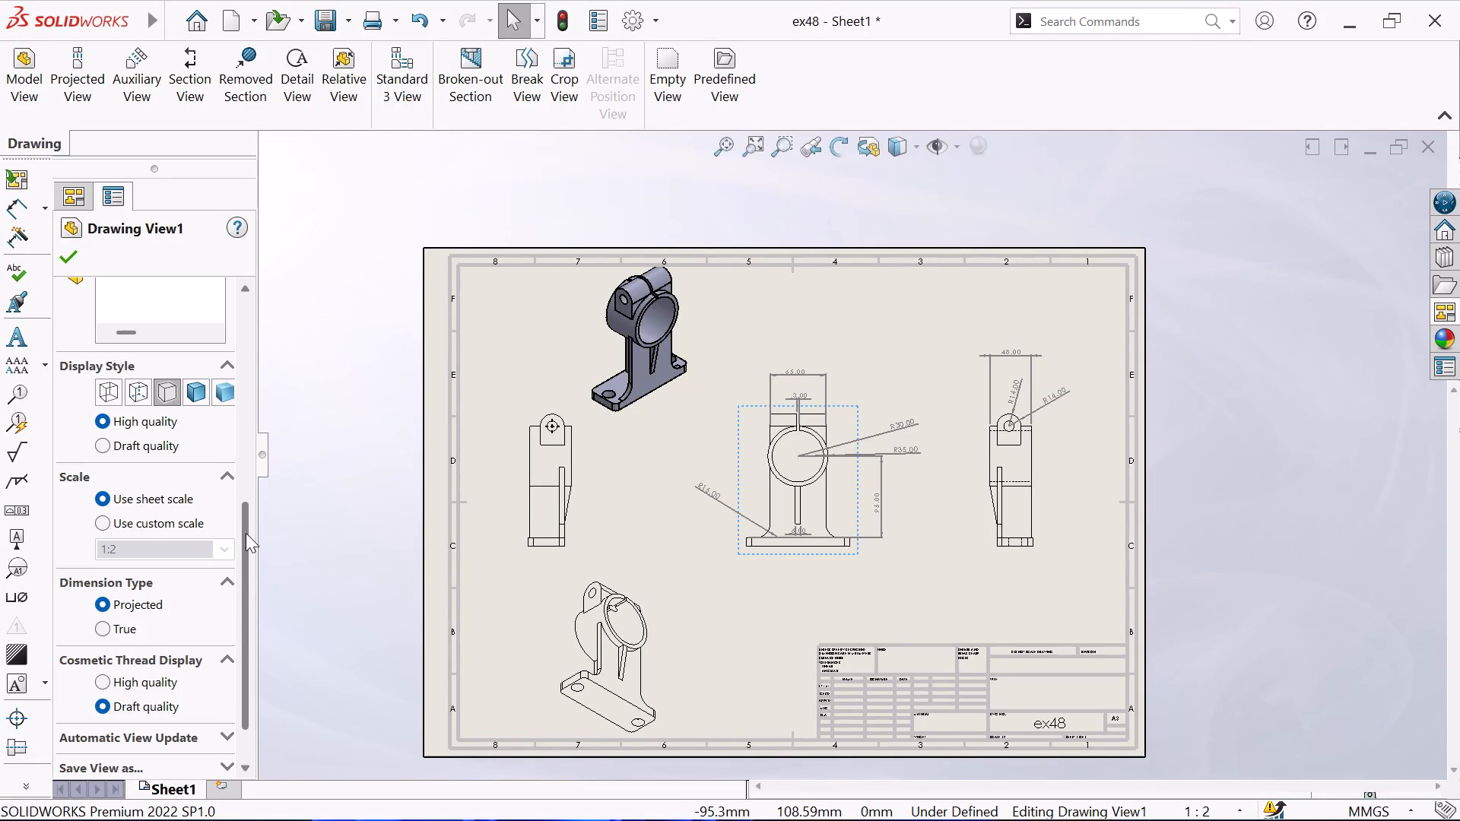
pyautogui.click(141, 395)
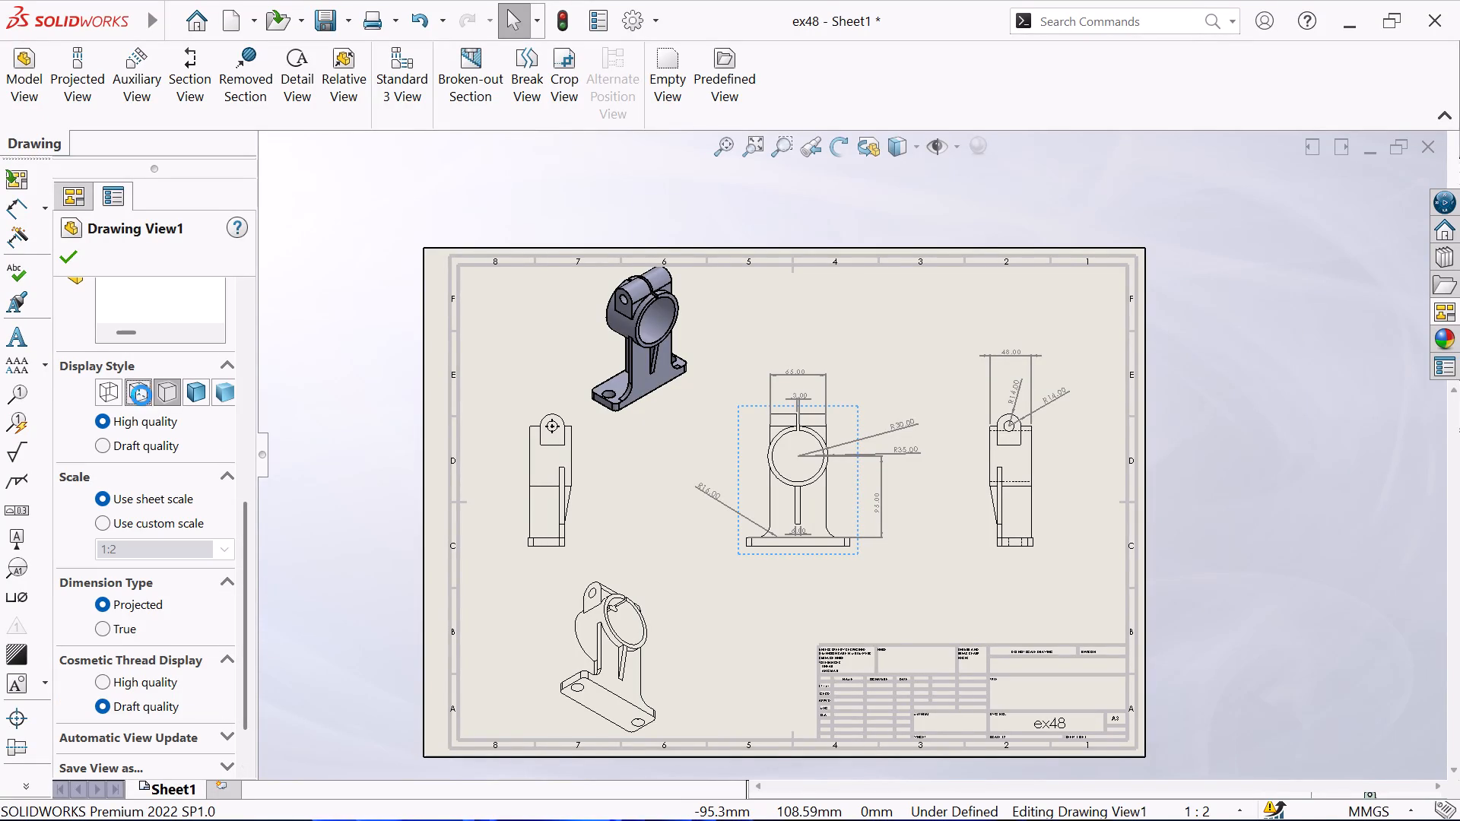
# Reposition the base view so it sits about midway between the two side views.
pyautogui.moveTo(832, 557); pyautogui.dragTo(830, 610)
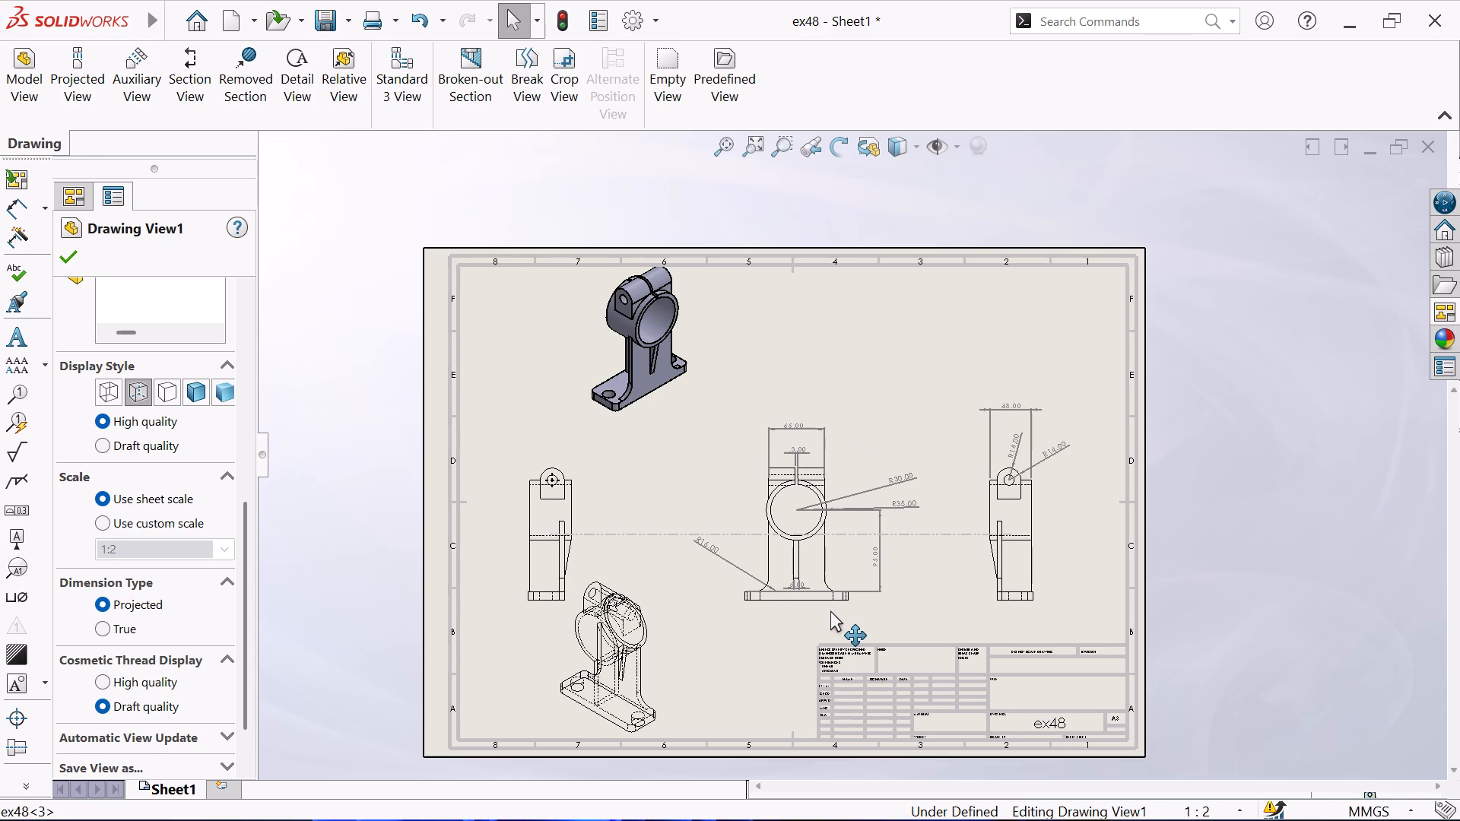
pyautogui.moveTo(830, 610); pyautogui.dragTo(843, 576)
pyautogui.moveTo(784, 563); pyautogui.dragTo(773, 561)
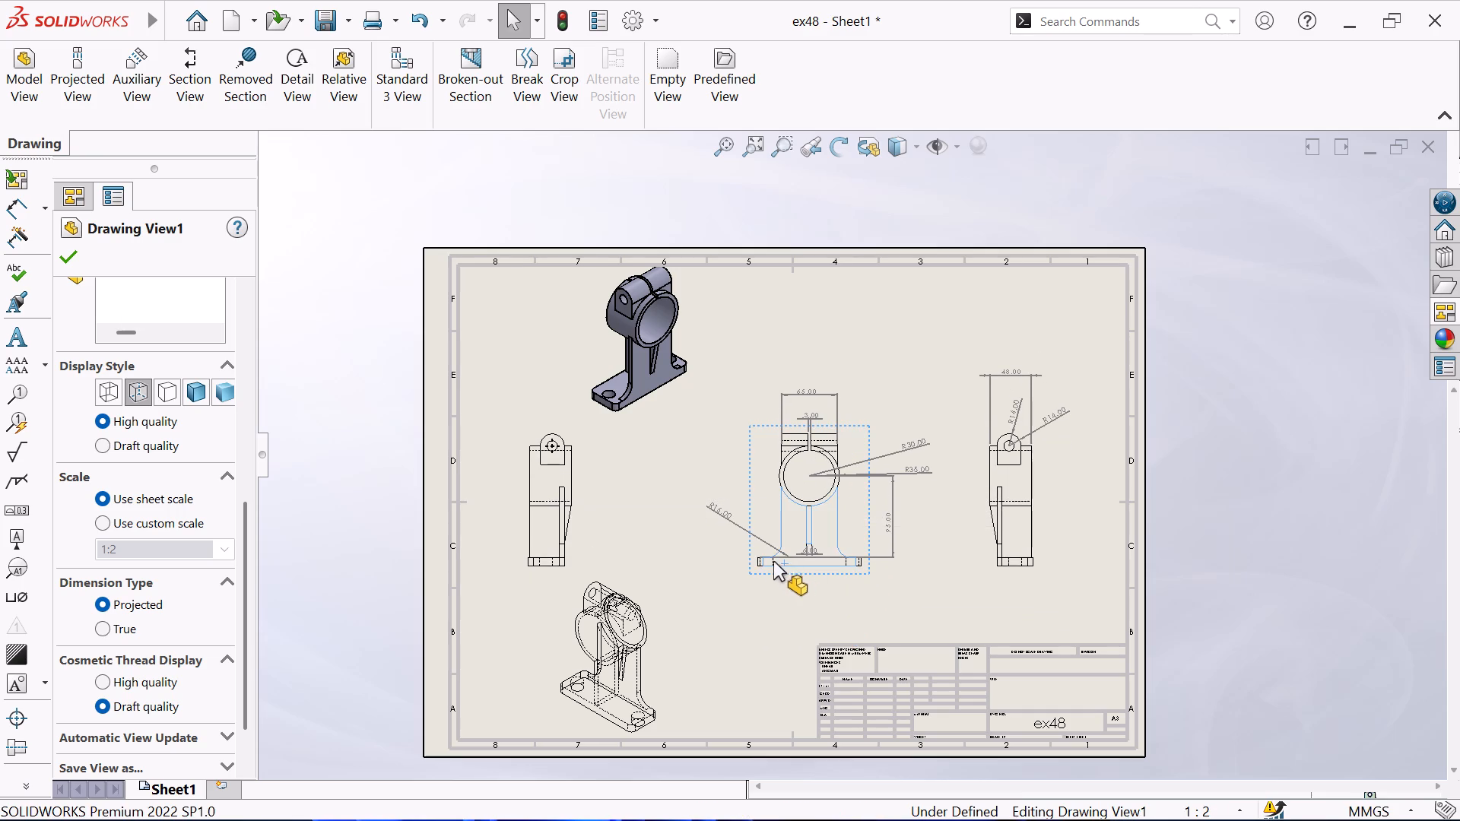
pyautogui.moveTo(773, 561); pyautogui.dragTo(722, 547)
pyautogui.press('Escape')
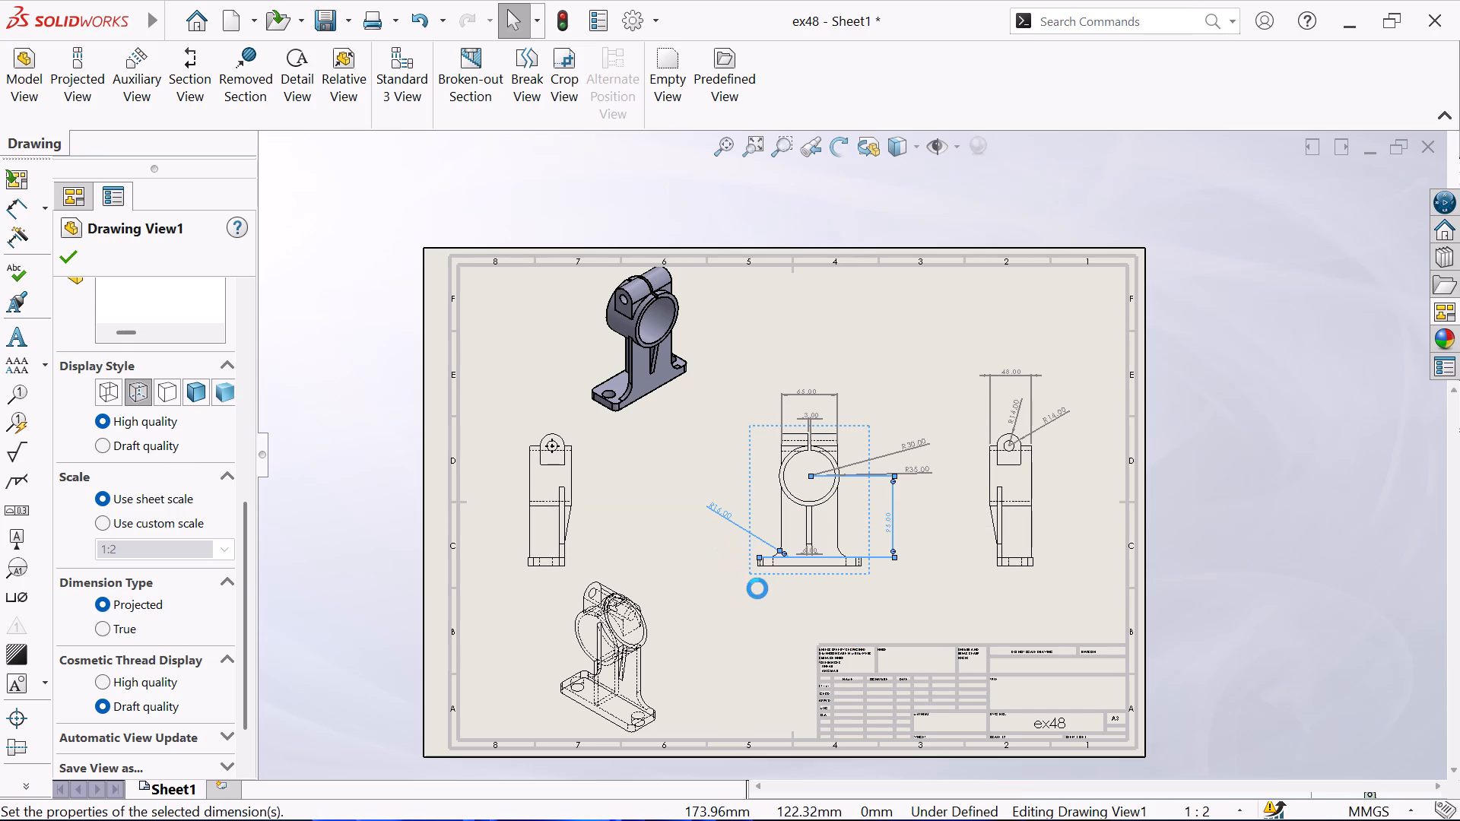
pyautogui.press('Escape')
pyautogui.moveTo(751, 499); pyautogui.dragTo(733, 489)
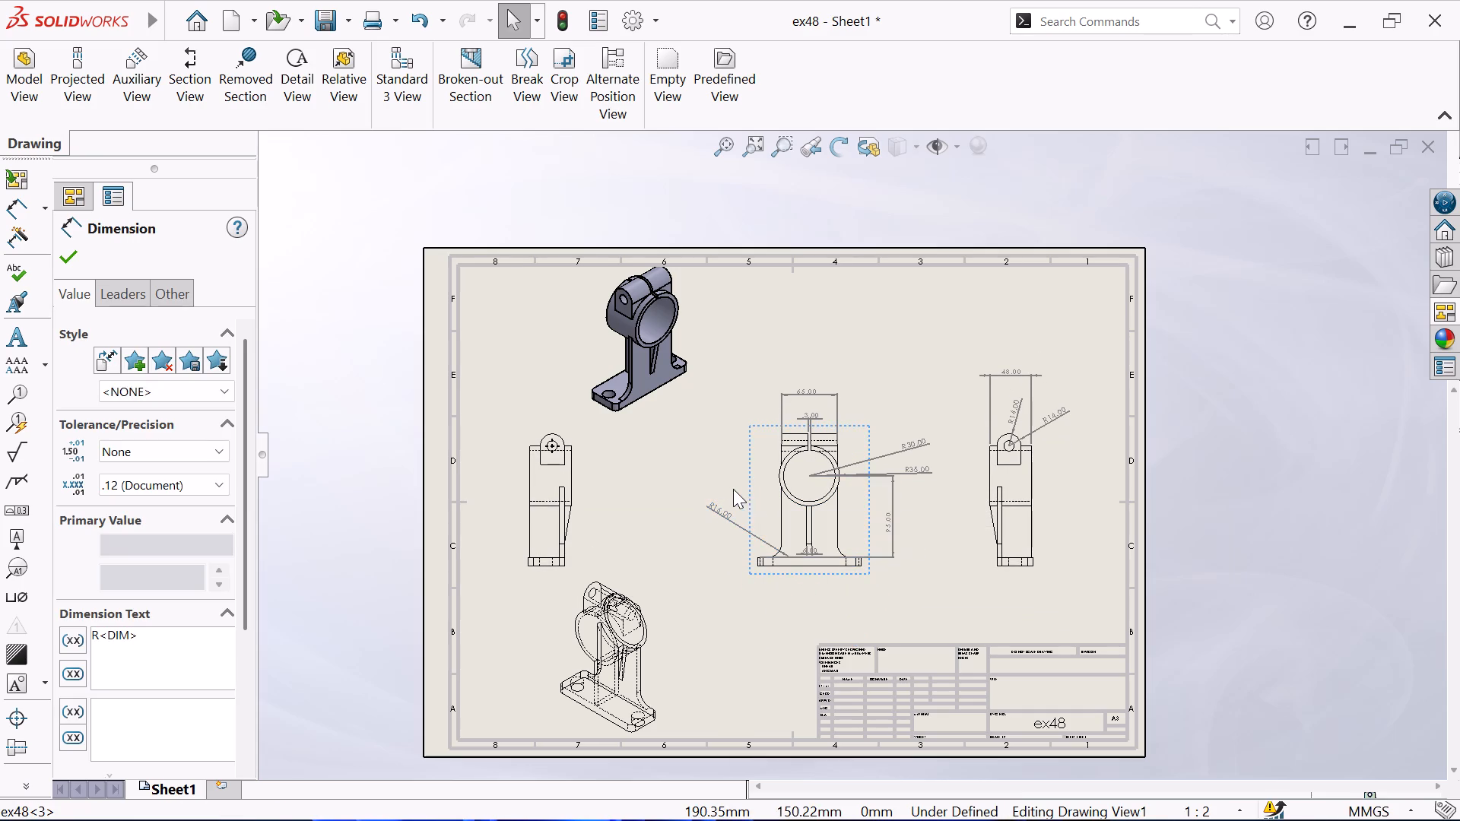
pyautogui.moveTo(733, 489); pyautogui.dragTo(720, 477)
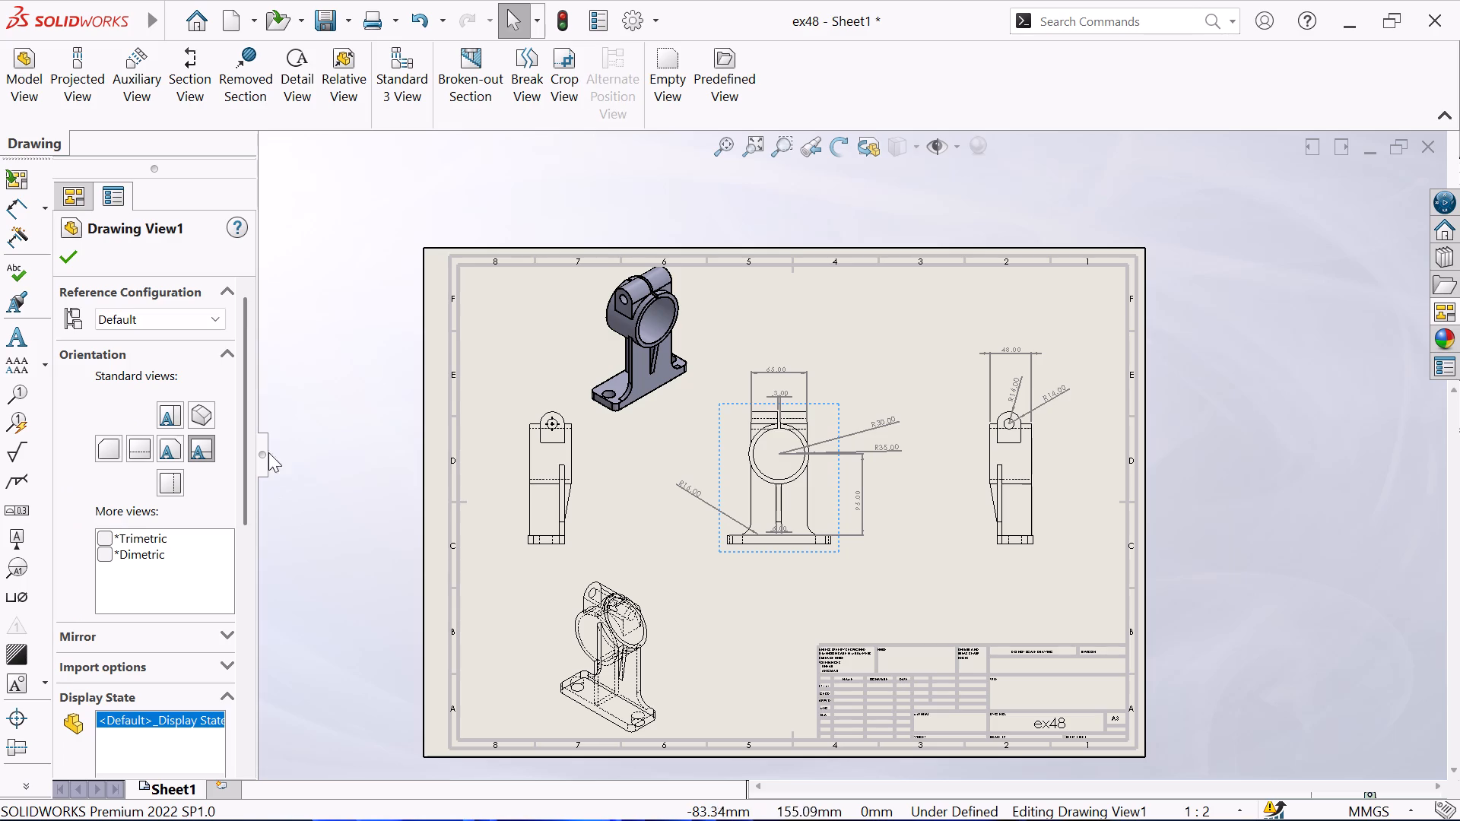
pyautogui.click(65, 253)
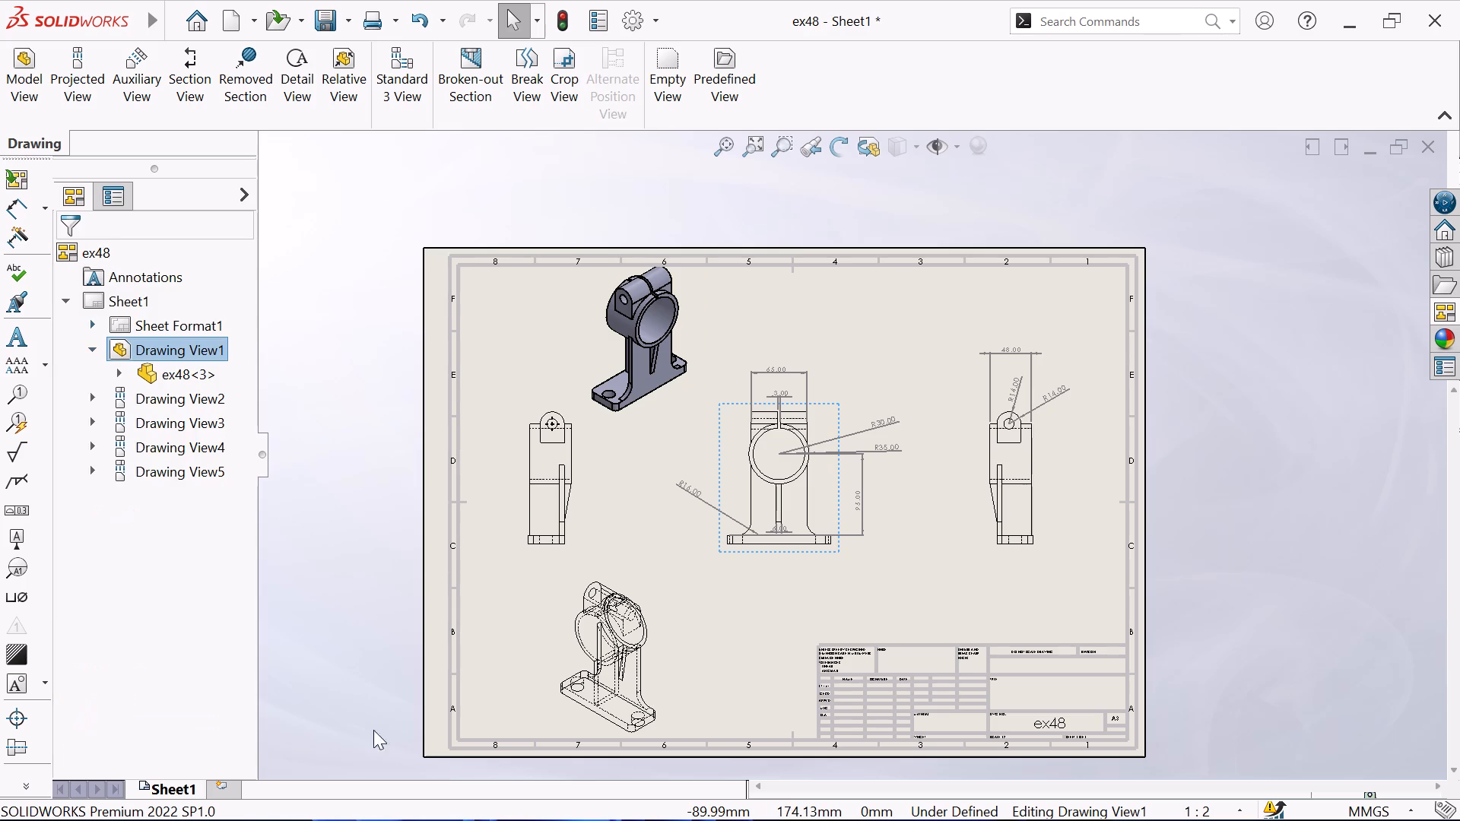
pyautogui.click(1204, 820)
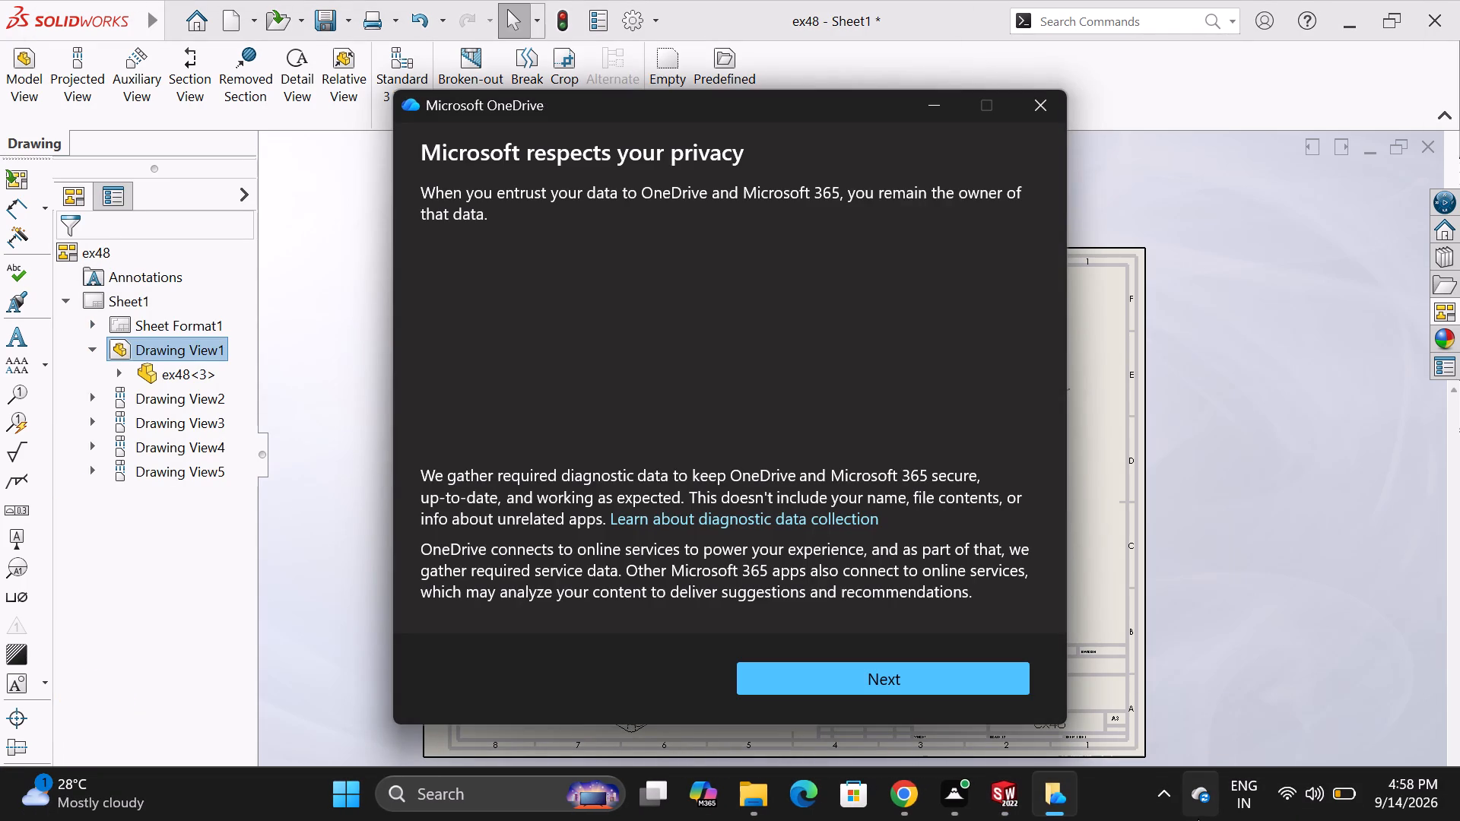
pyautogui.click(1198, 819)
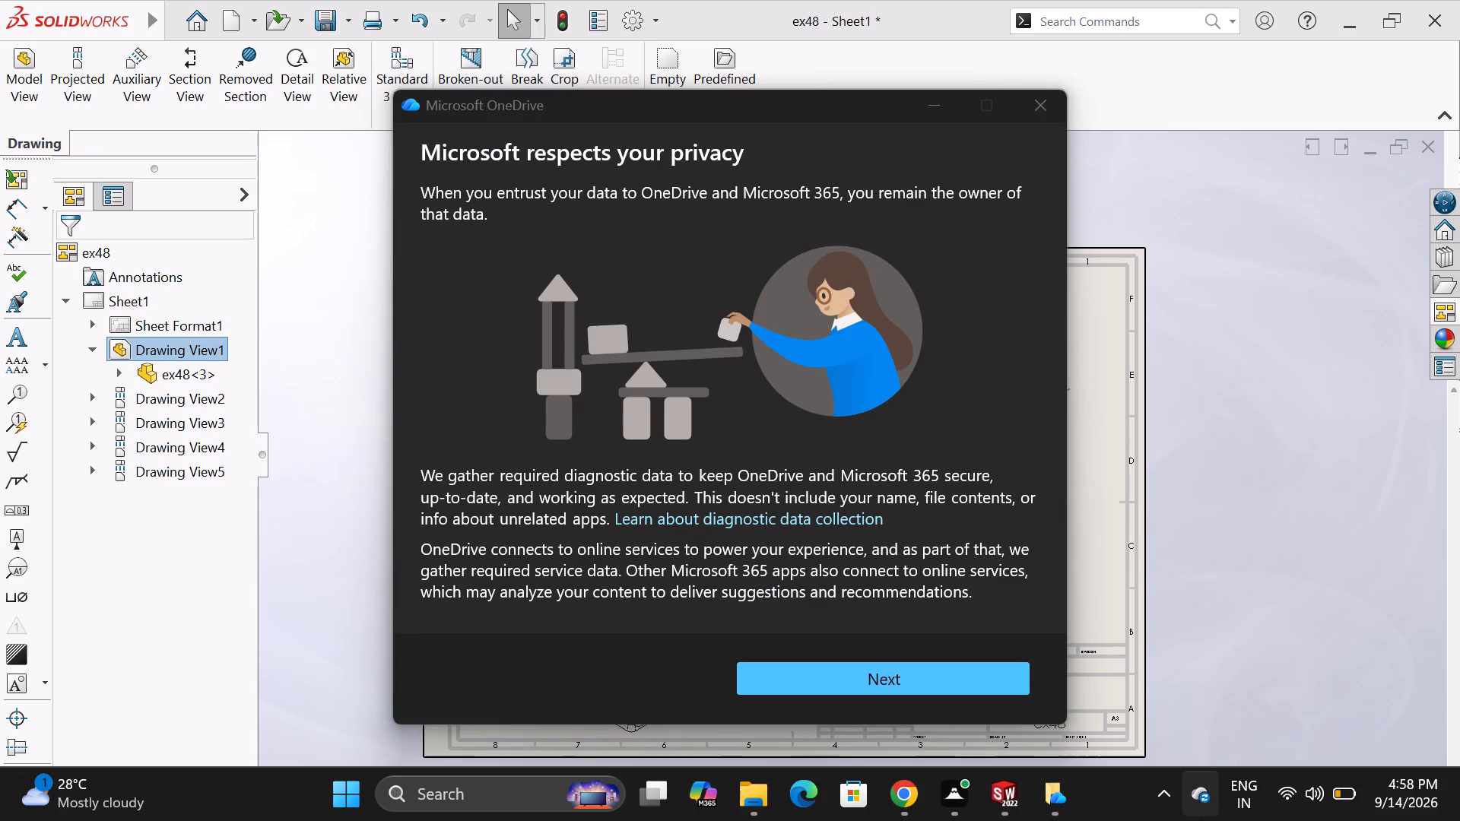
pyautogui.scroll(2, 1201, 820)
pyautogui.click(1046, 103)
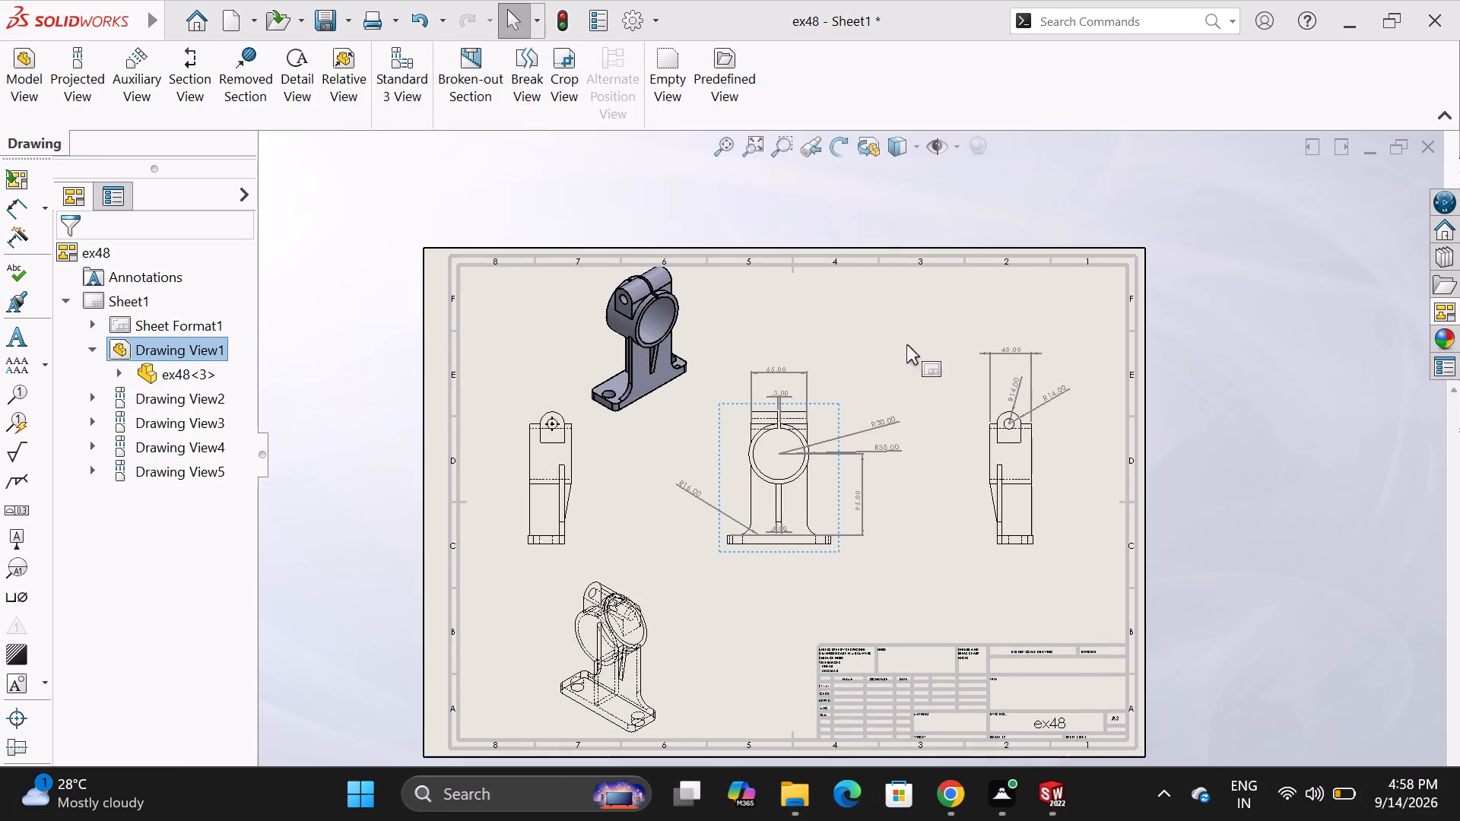
# Save the drawing in the internship folder under the file name "ex48 draftting".
pyautogui.click(728, 150)
pyautogui.click(724, 138)
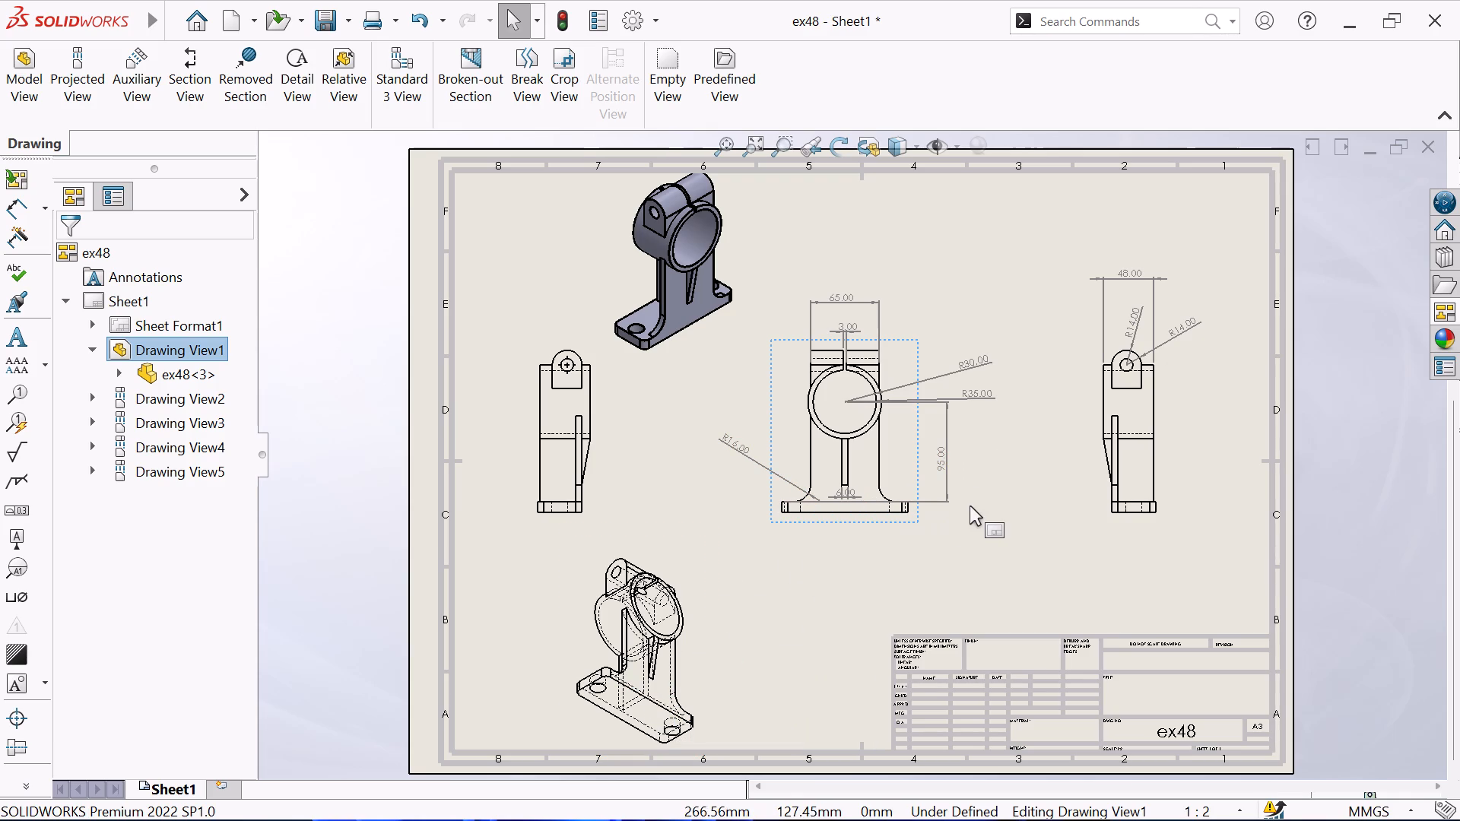
pyautogui.hotkey('ctrl', 's')
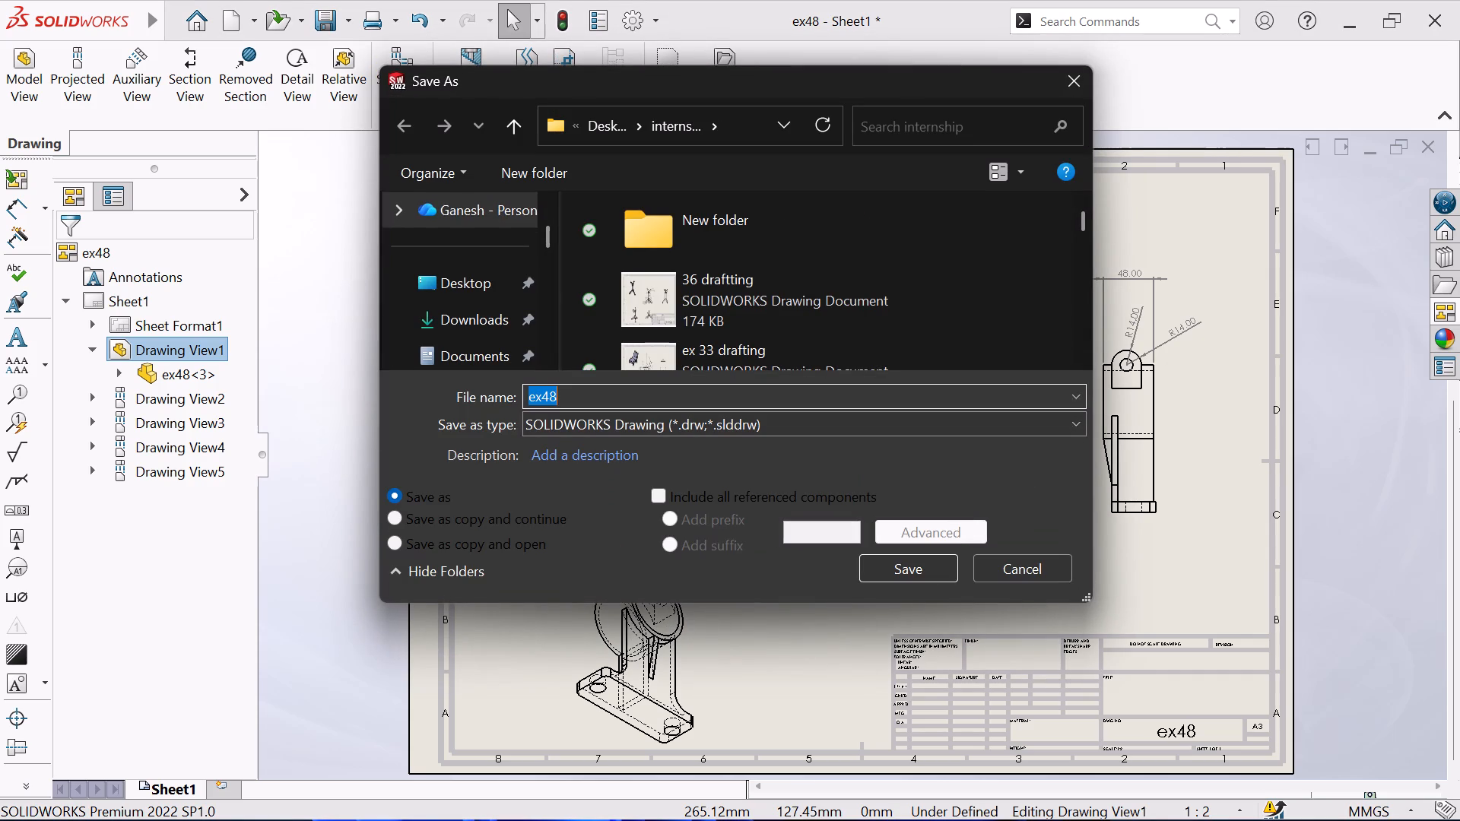
pyautogui.click(659, 401)
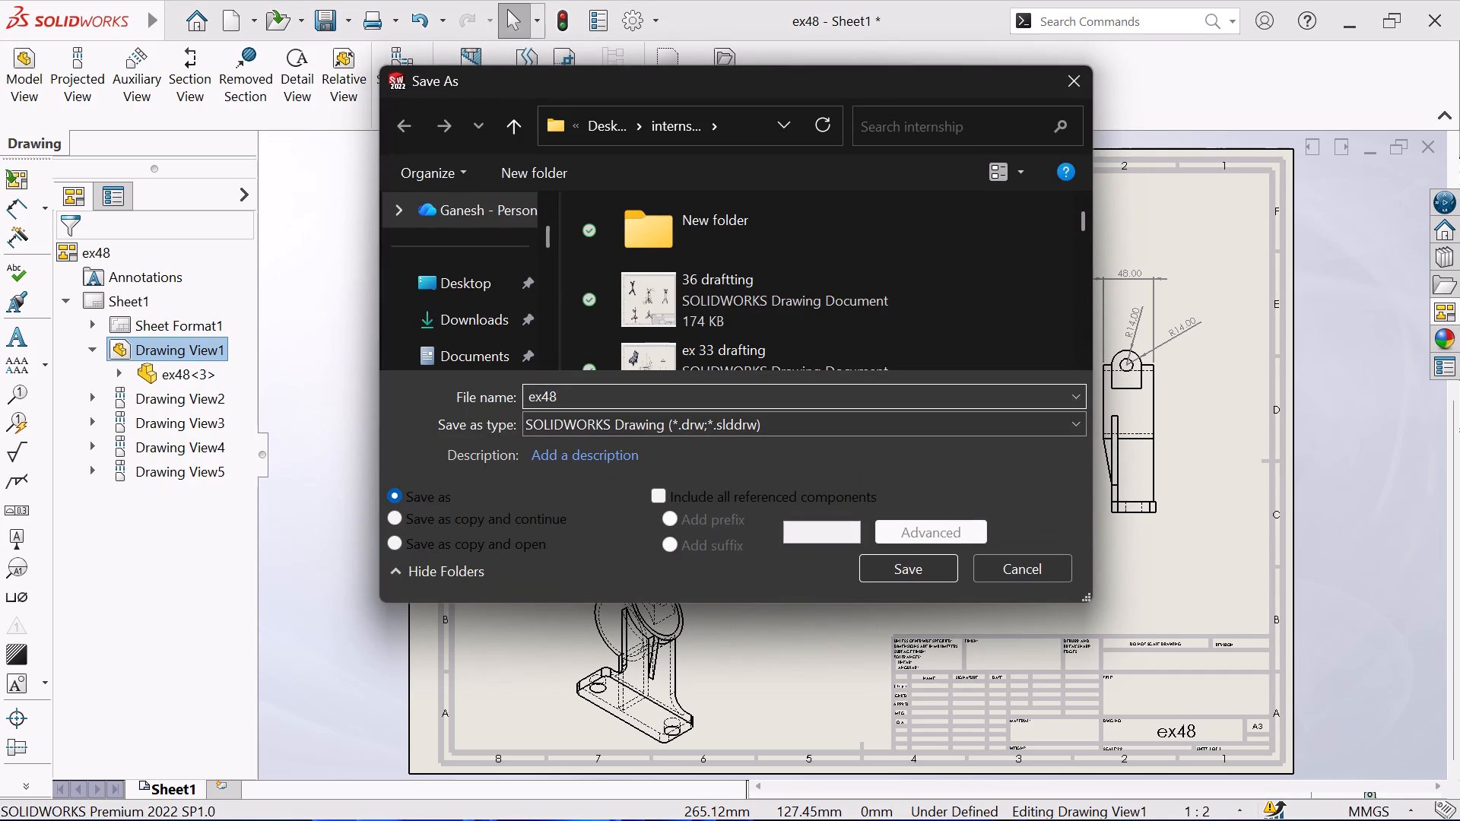
pyautogui.press('space')
pyautogui.write('drafttim')
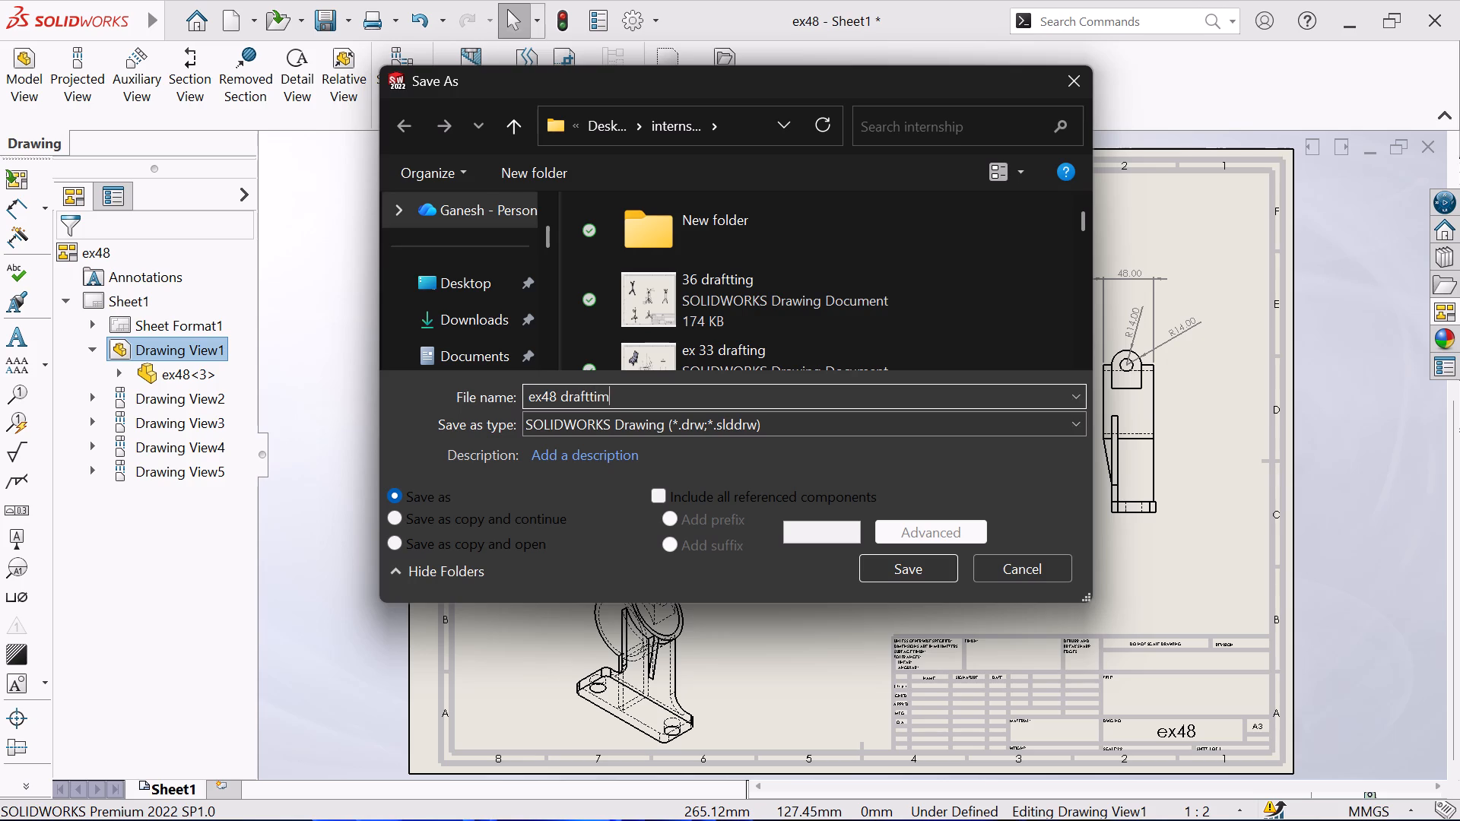
pyautogui.press('BackSpace')
pyautogui.write('ng')
pyautogui.press('g')
pyautogui.press('BackSpace')
pyautogui.press('Return')
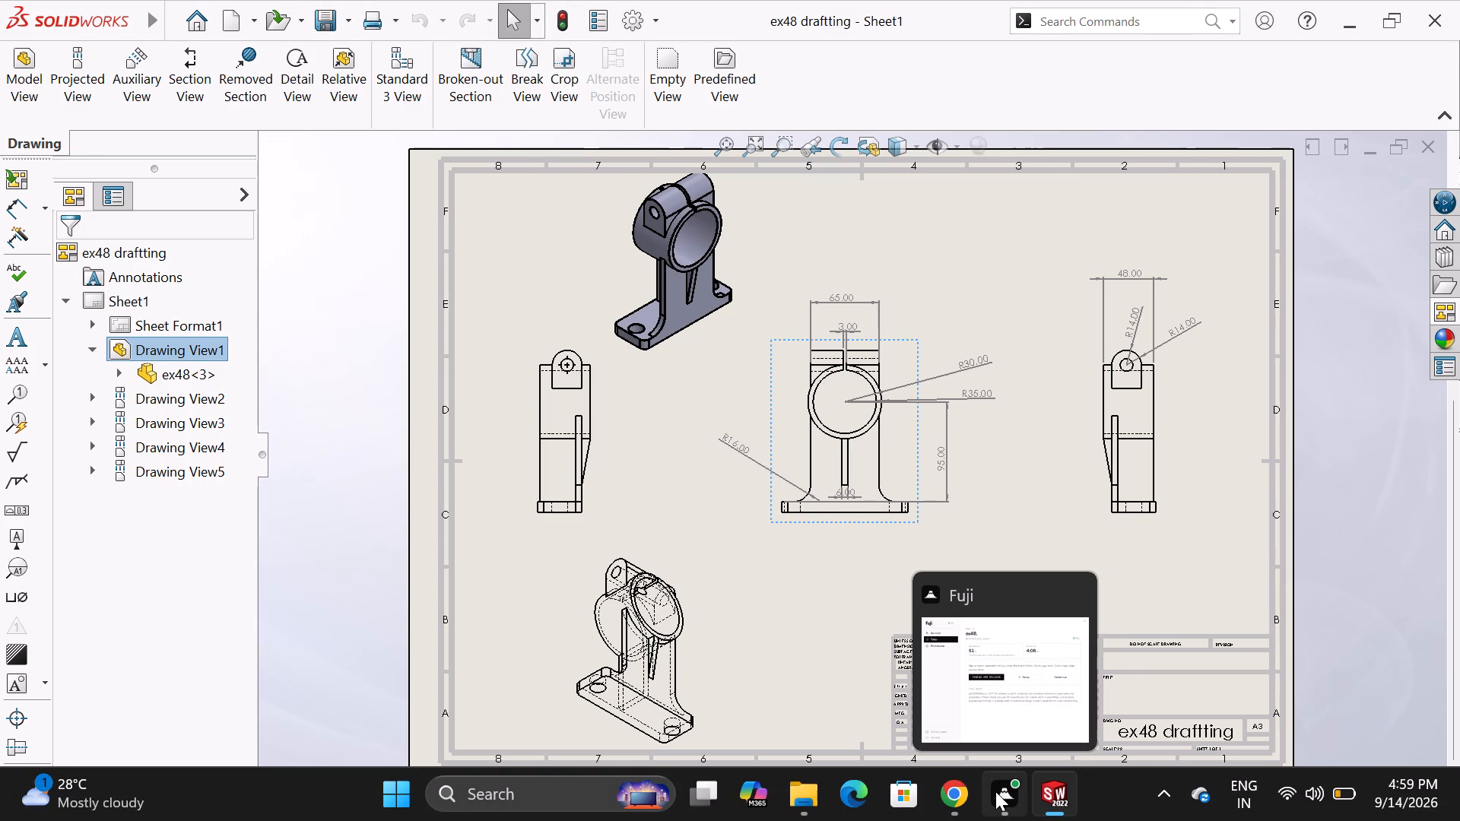
# Switch to Chrome to the SolidWorks description conversation.
pyautogui.click(957, 802)
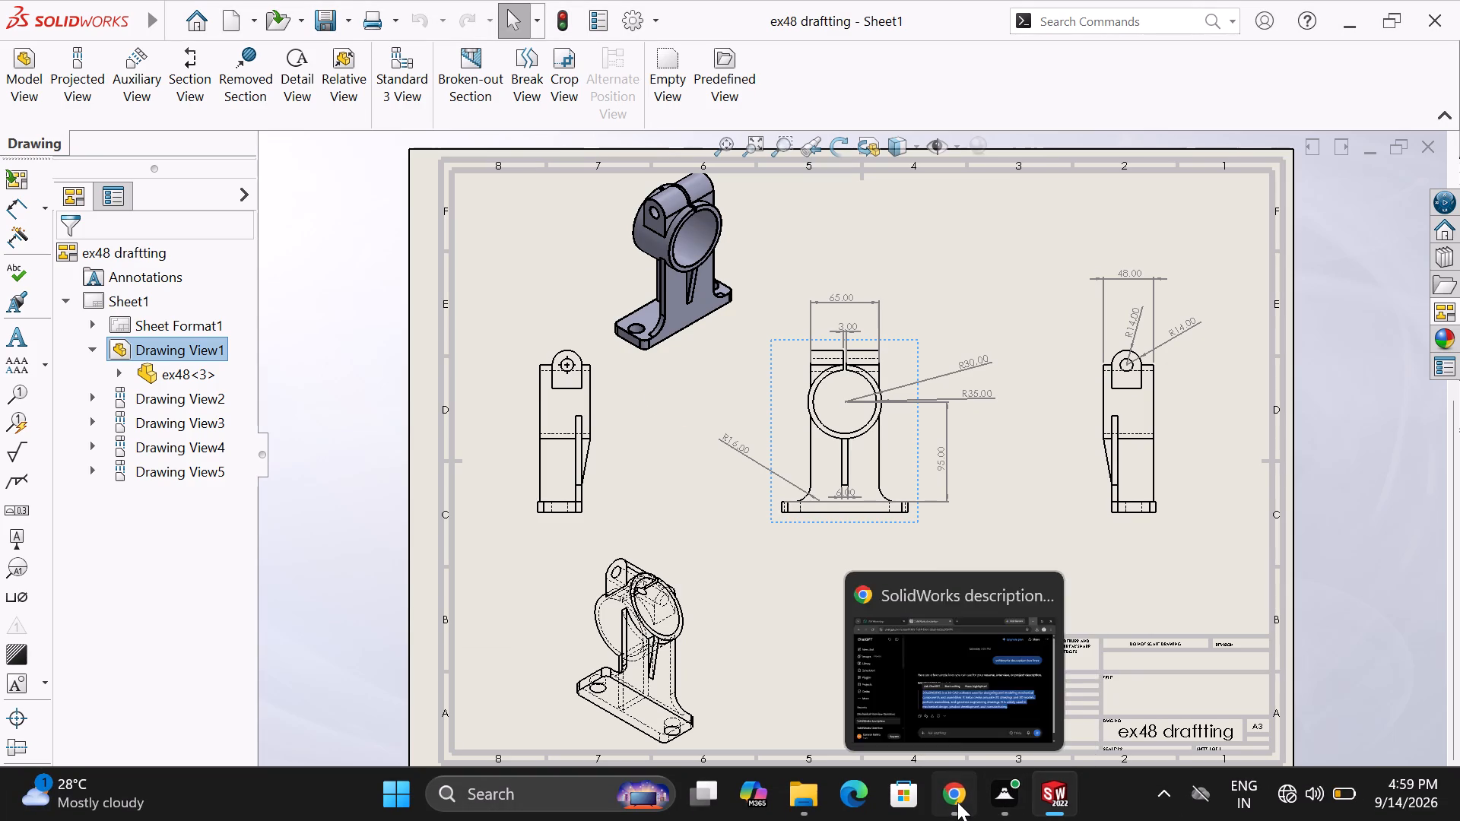
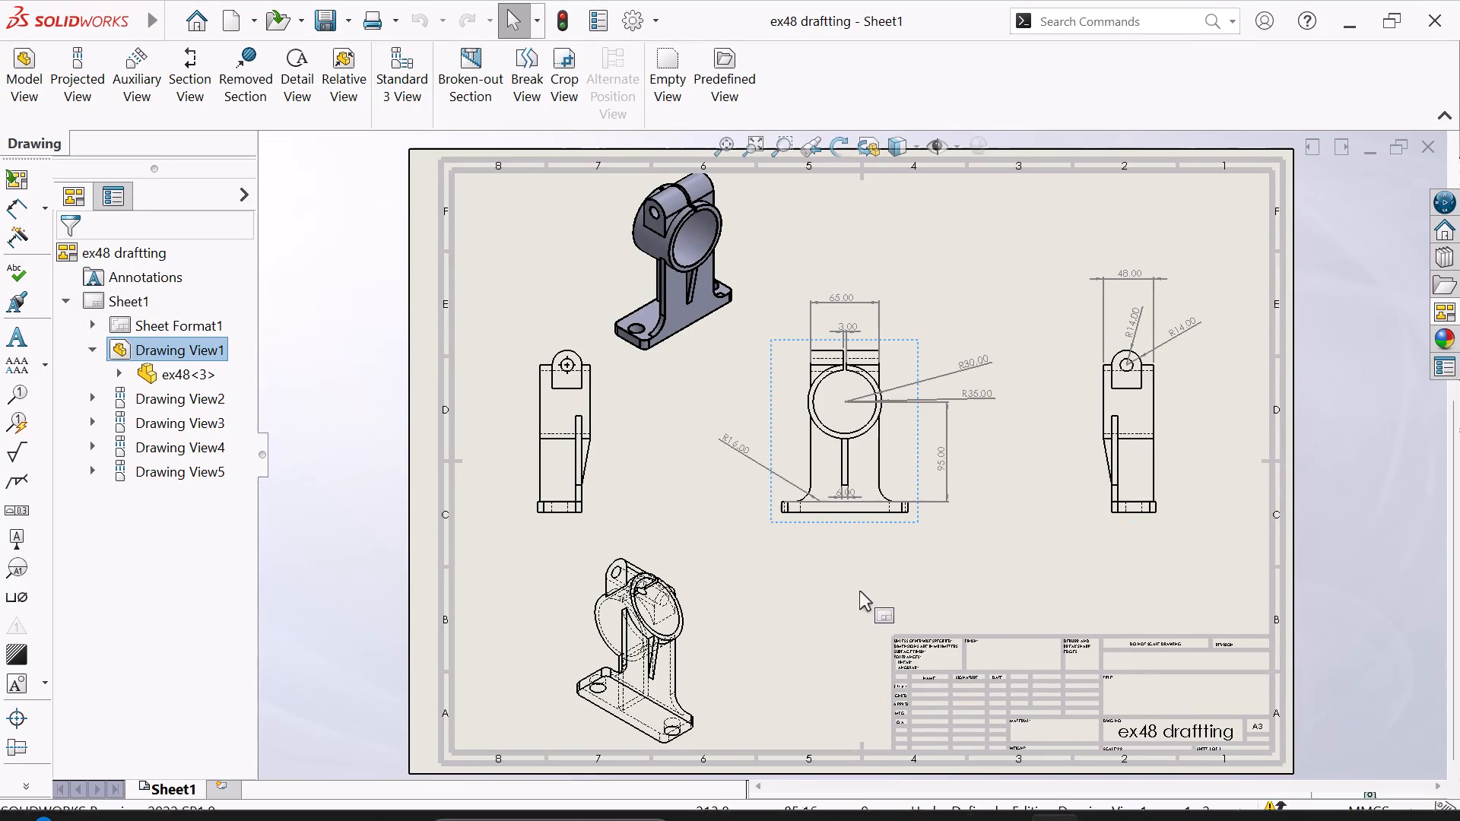
# Add a projected view below the base view, at its parent's scale, with the Hidden Lines Removed display style.
pyautogui.scroll(1, 868, 565)
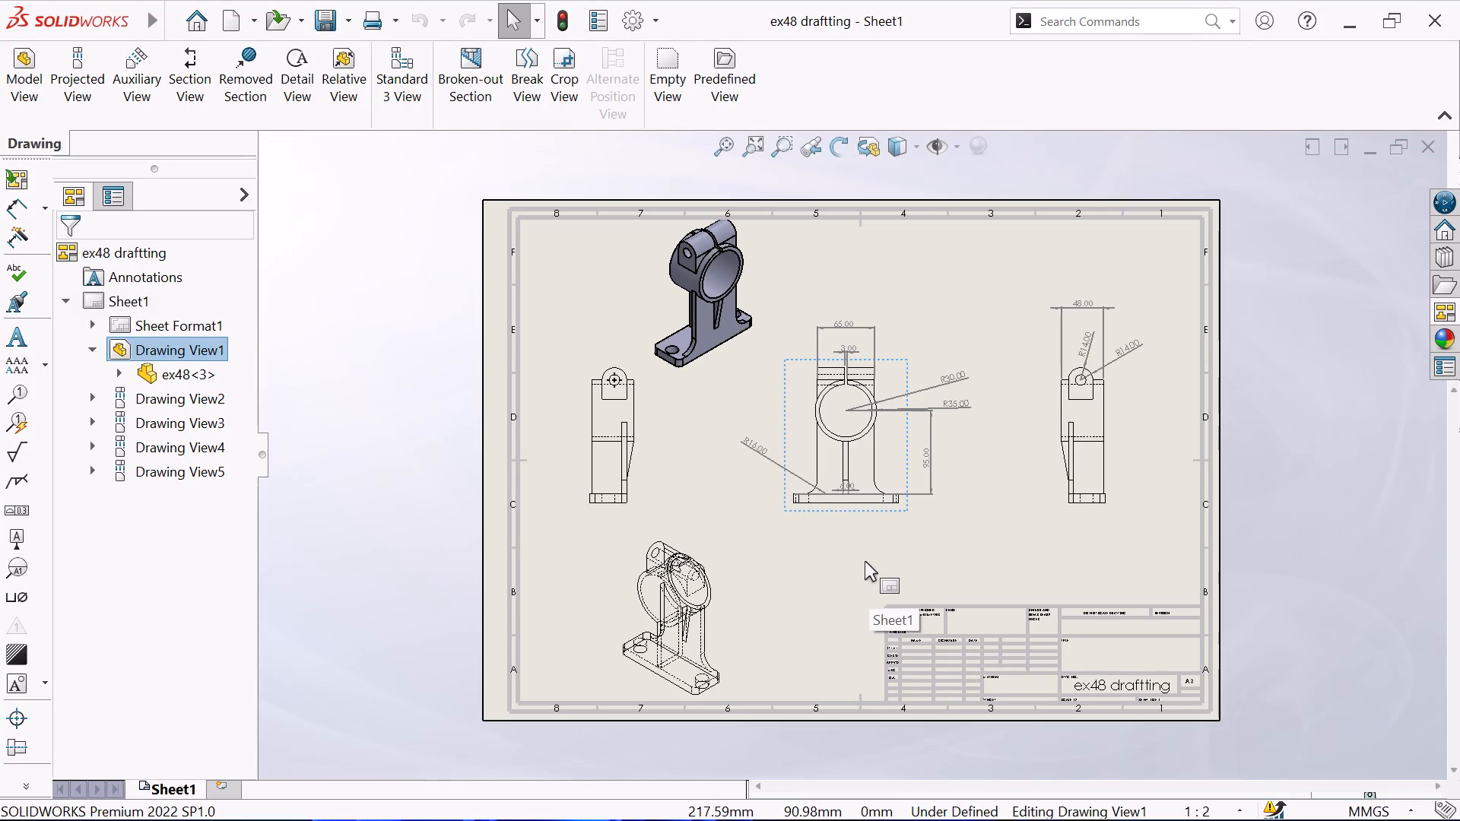
pyautogui.scroll(1, 864, 560)
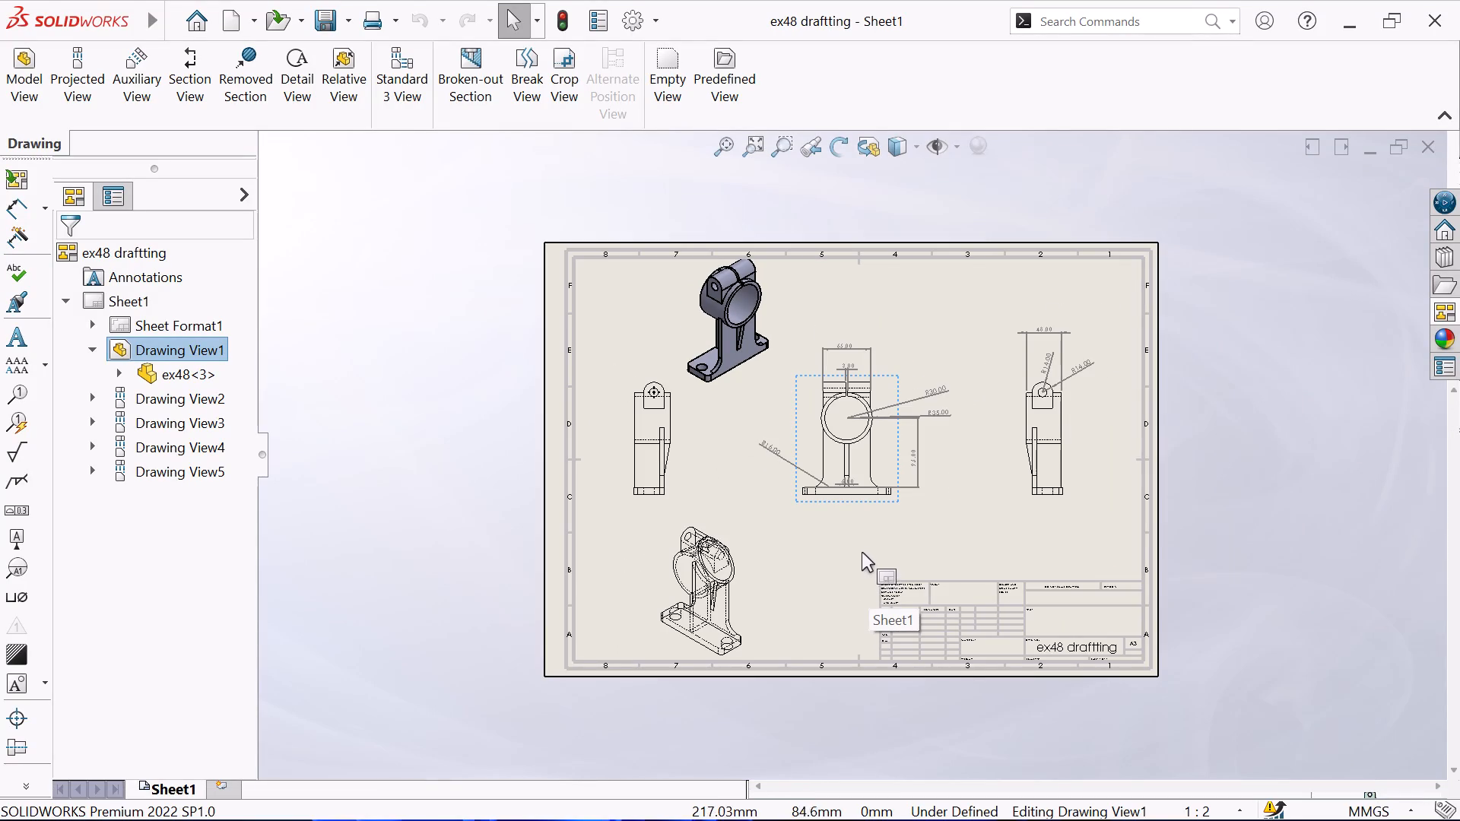
pyautogui.scroll(-1, 708, 372)
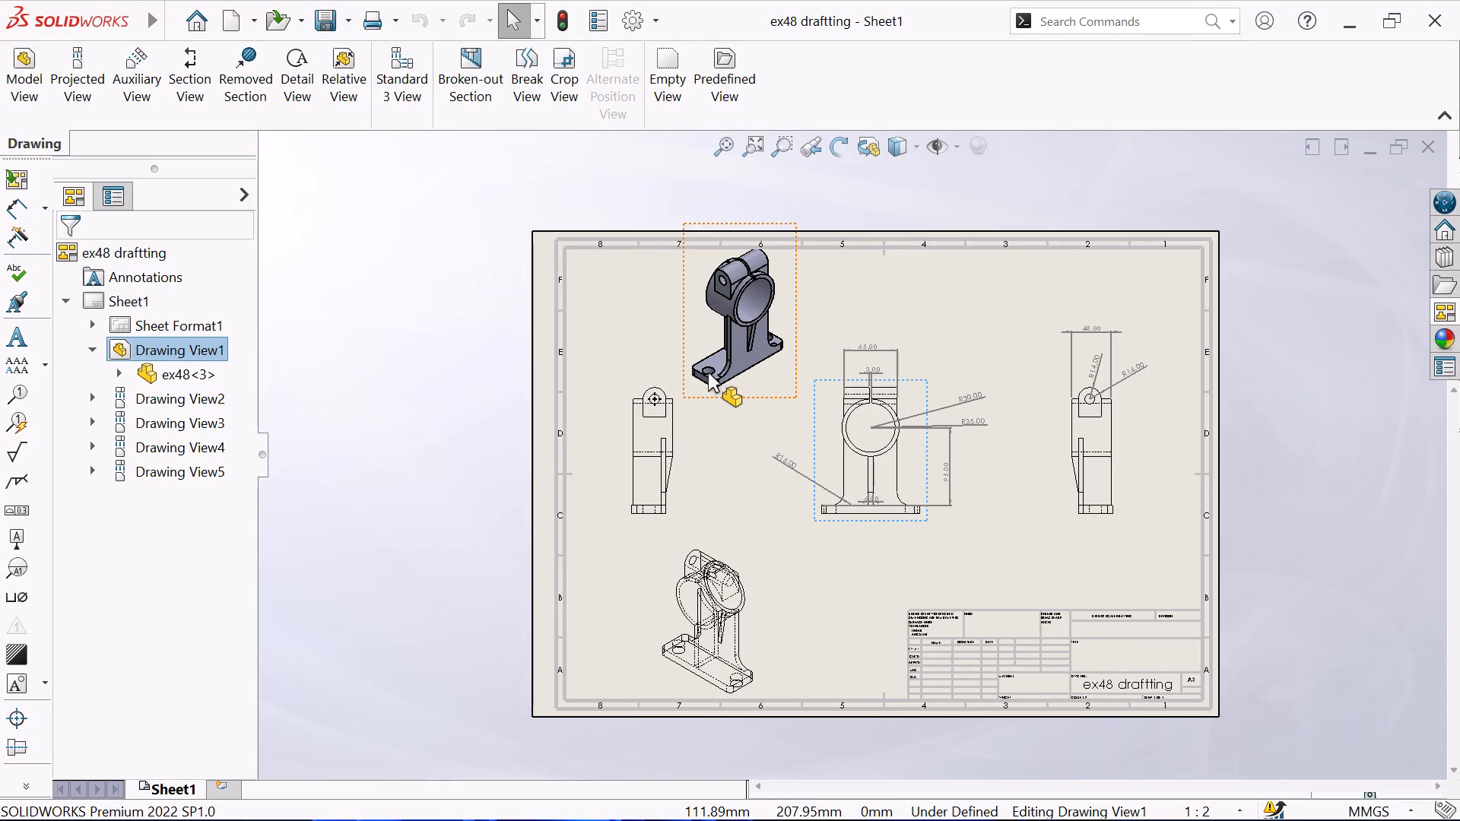
pyautogui.click(725, 140)
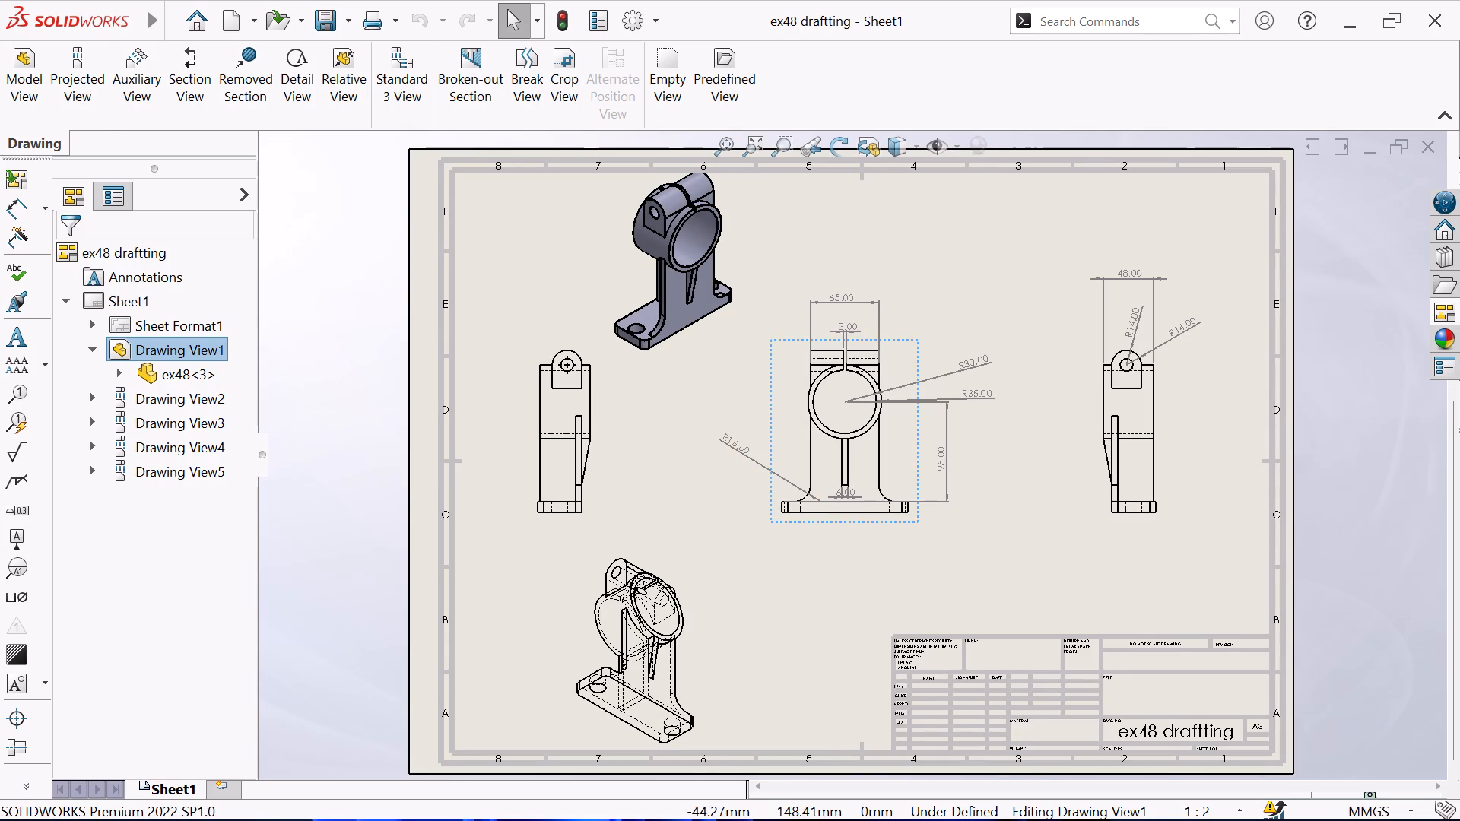
pyautogui.click(62, 74)
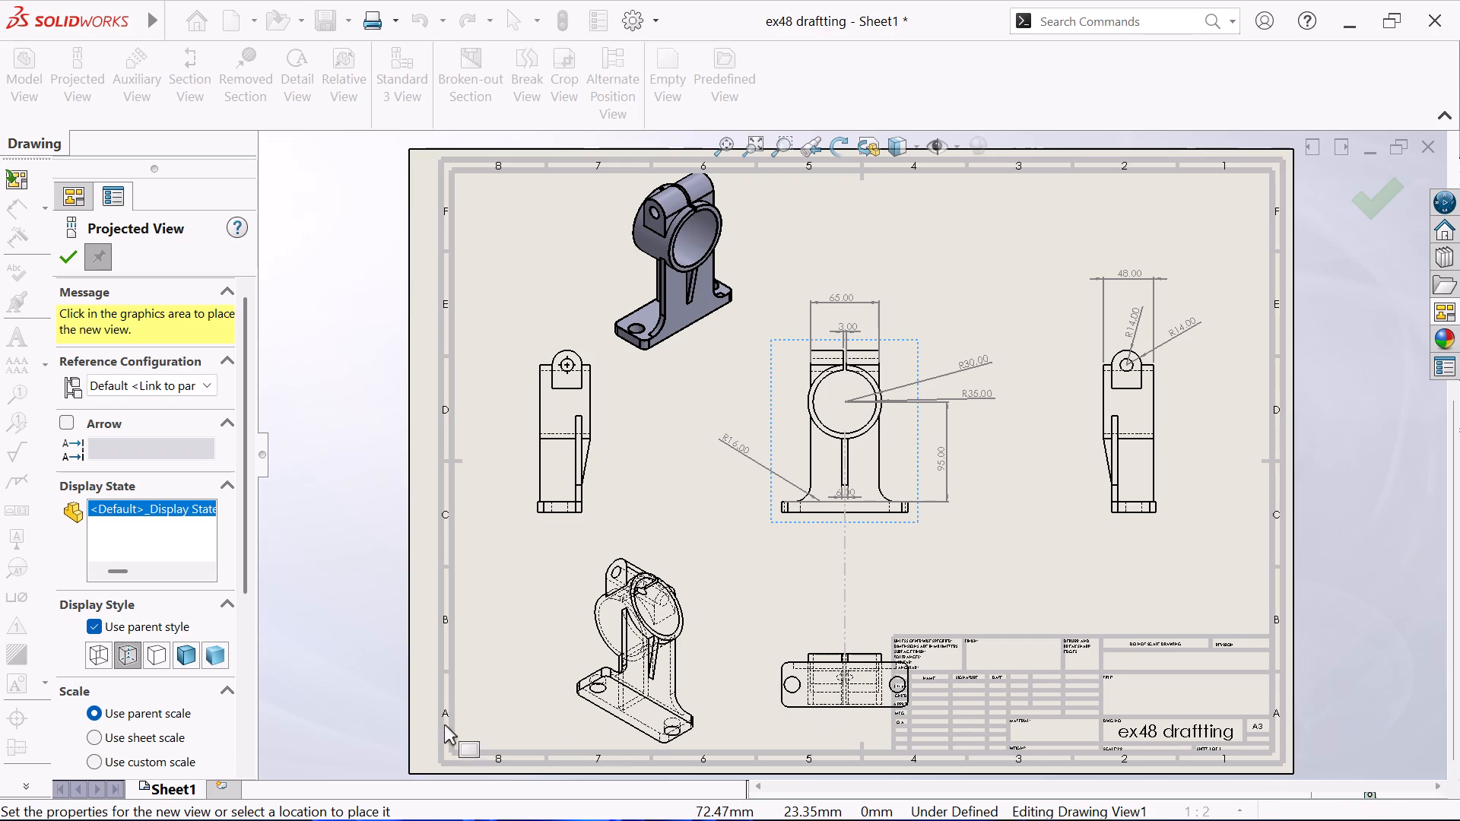
pyautogui.click(154, 650)
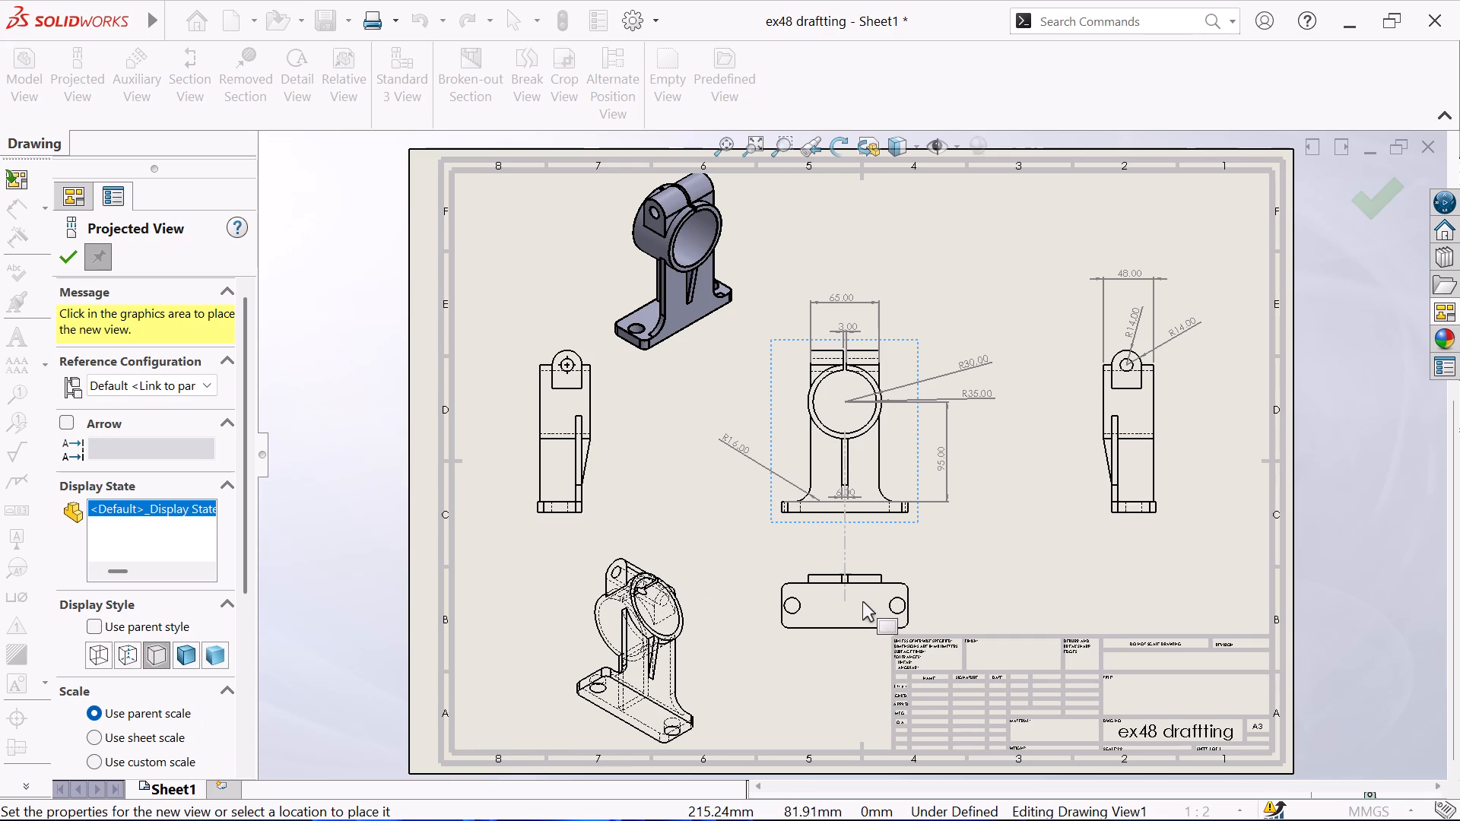
pyautogui.click(864, 601)
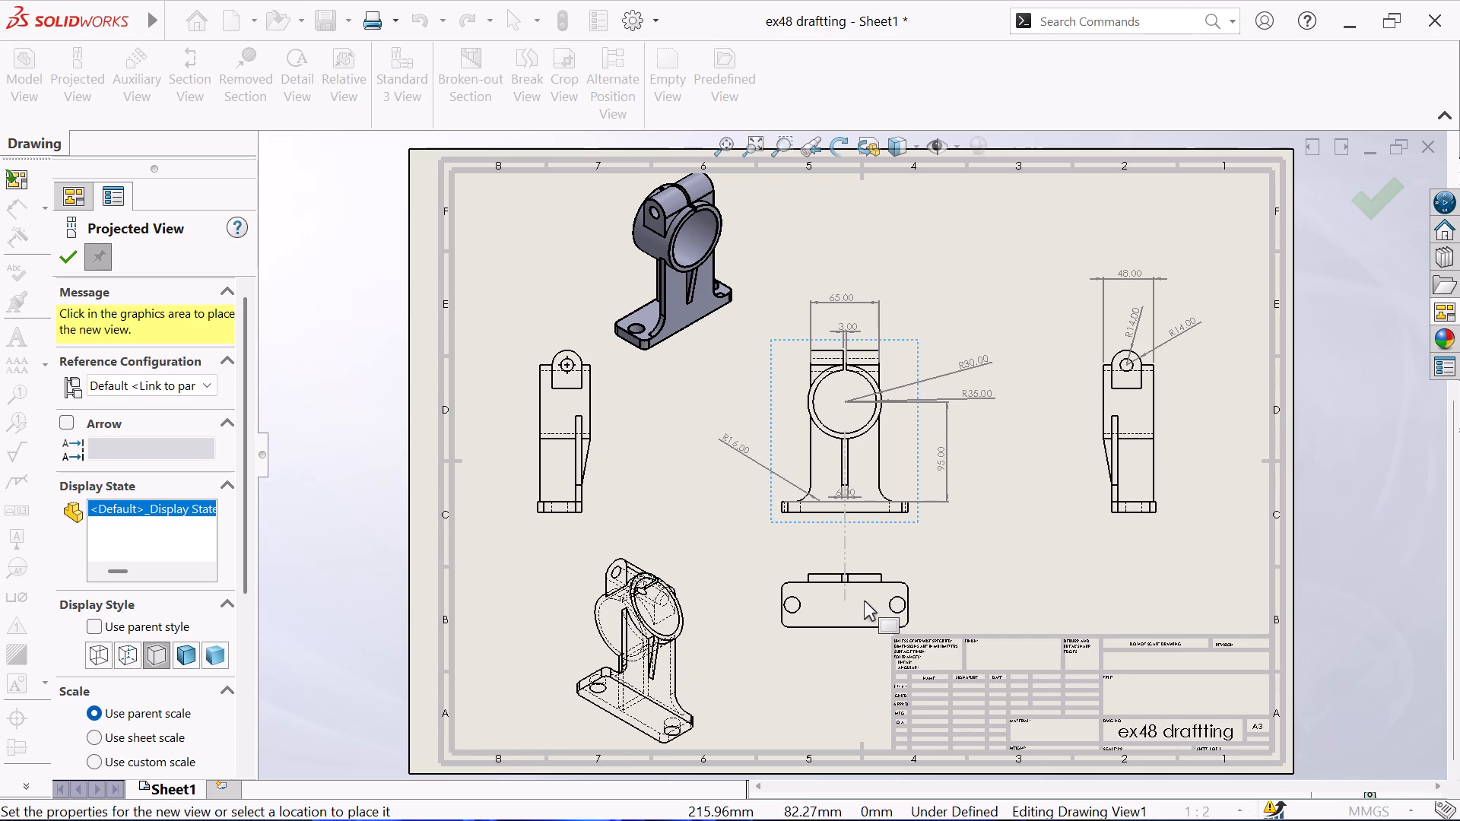
pyautogui.click(78, 258)
# Dimension a mounting hole's diameter and the base plate's corner radius in the new projected view below the base view.
pyautogui.click(10, 204)
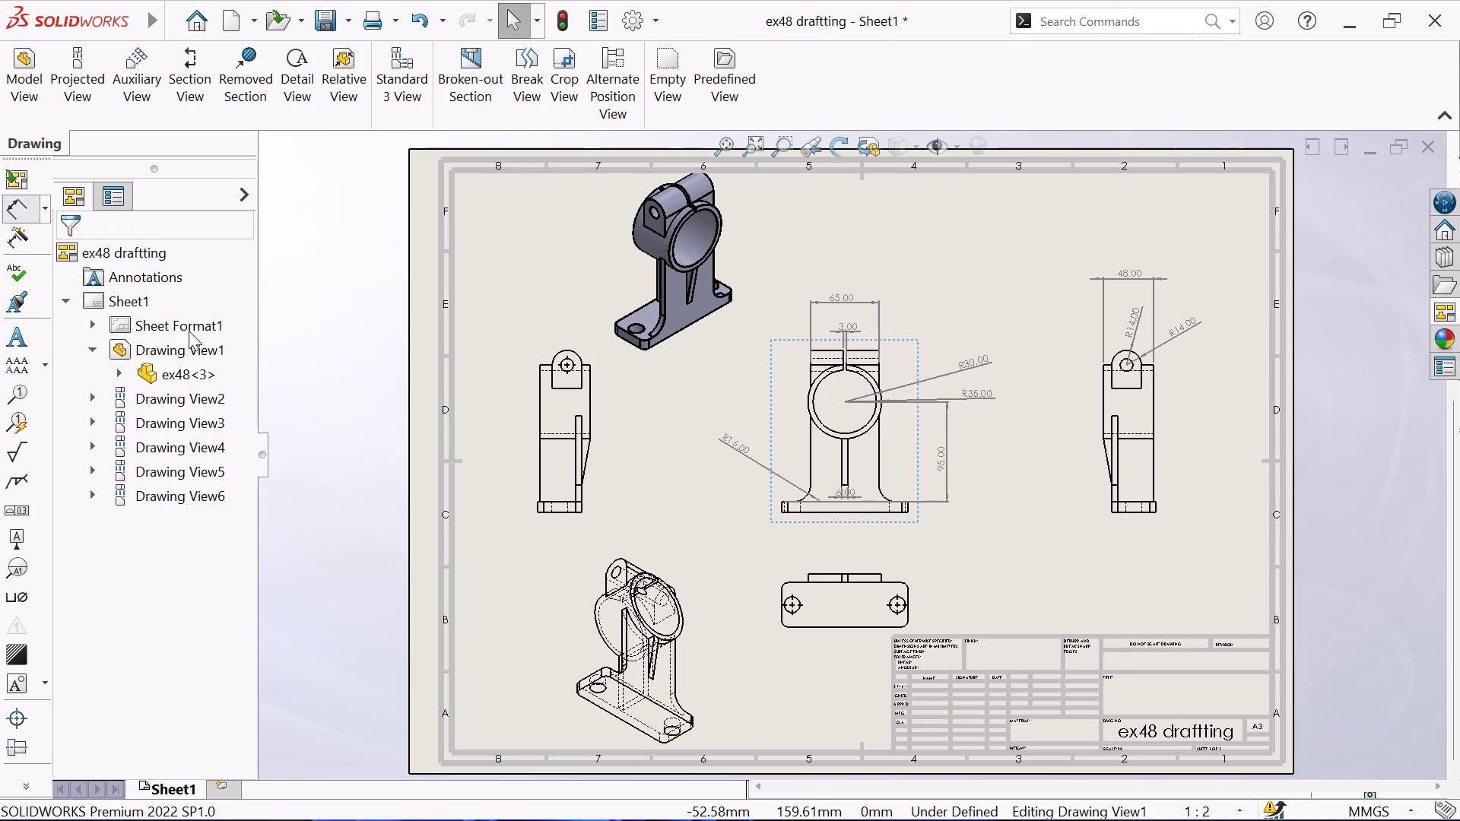
pyautogui.scroll(-1, 906, 593)
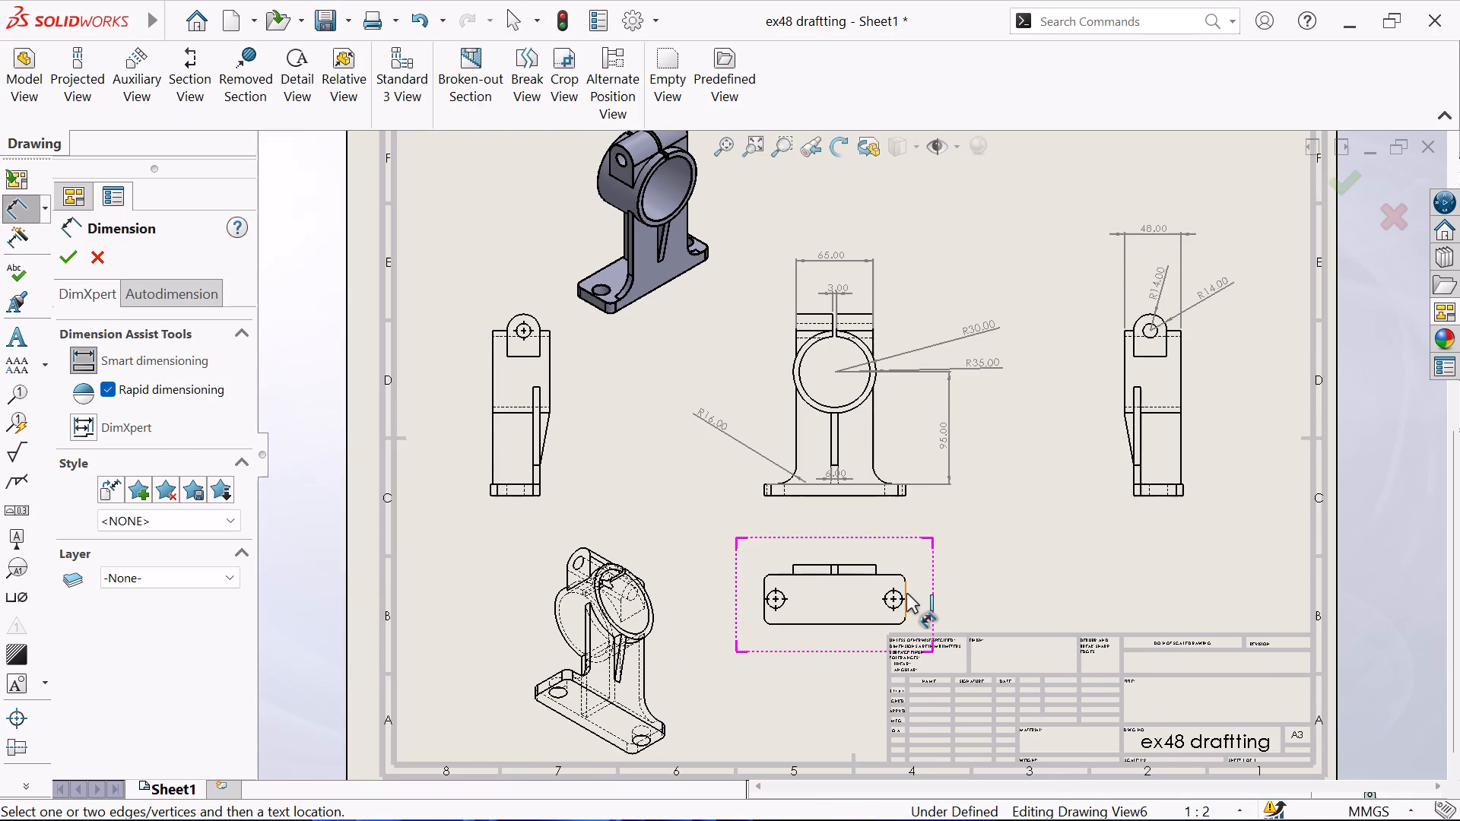
pyautogui.scroll(-5, 906, 593)
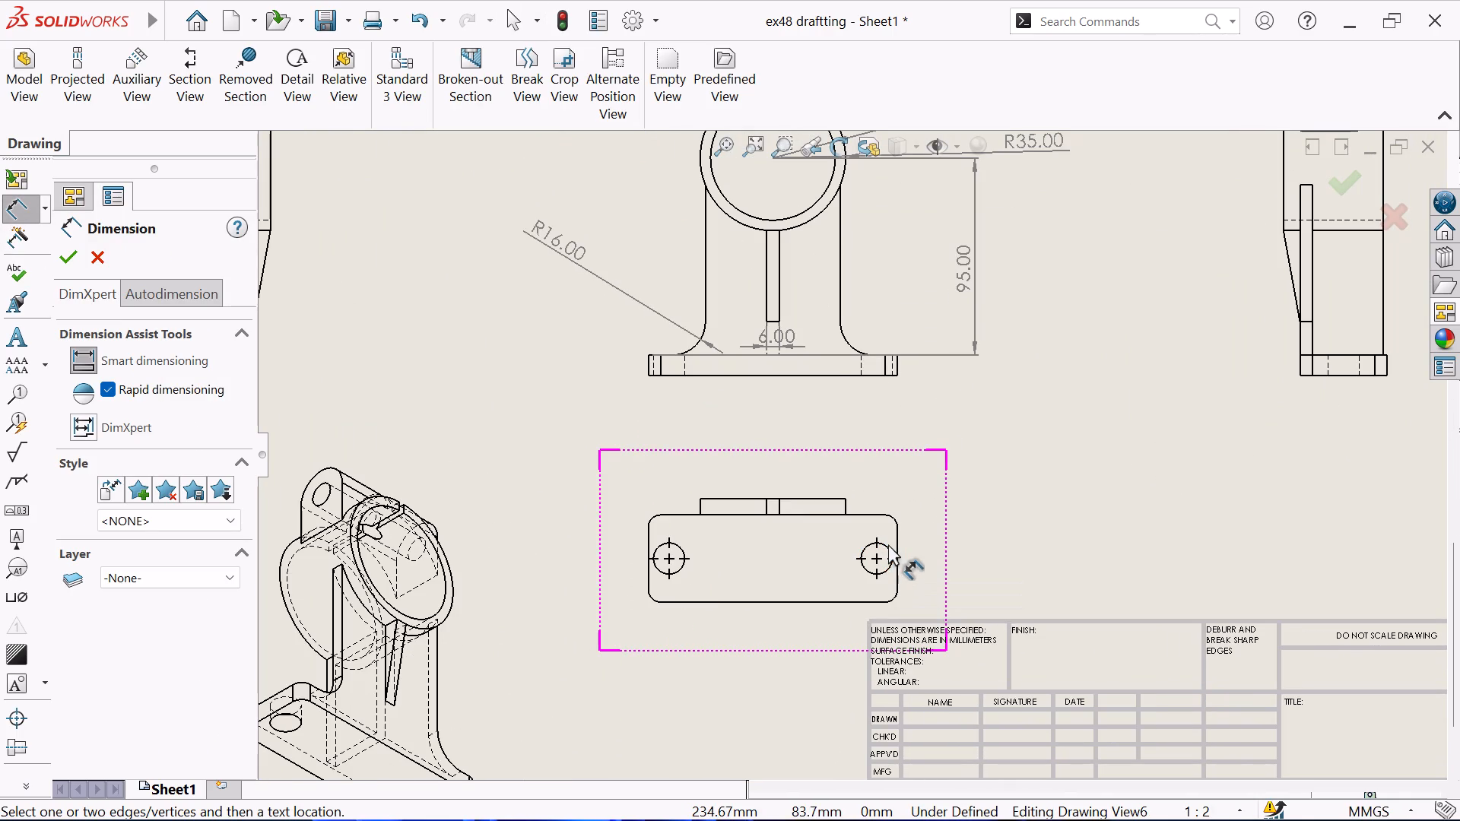
pyautogui.click(889, 549)
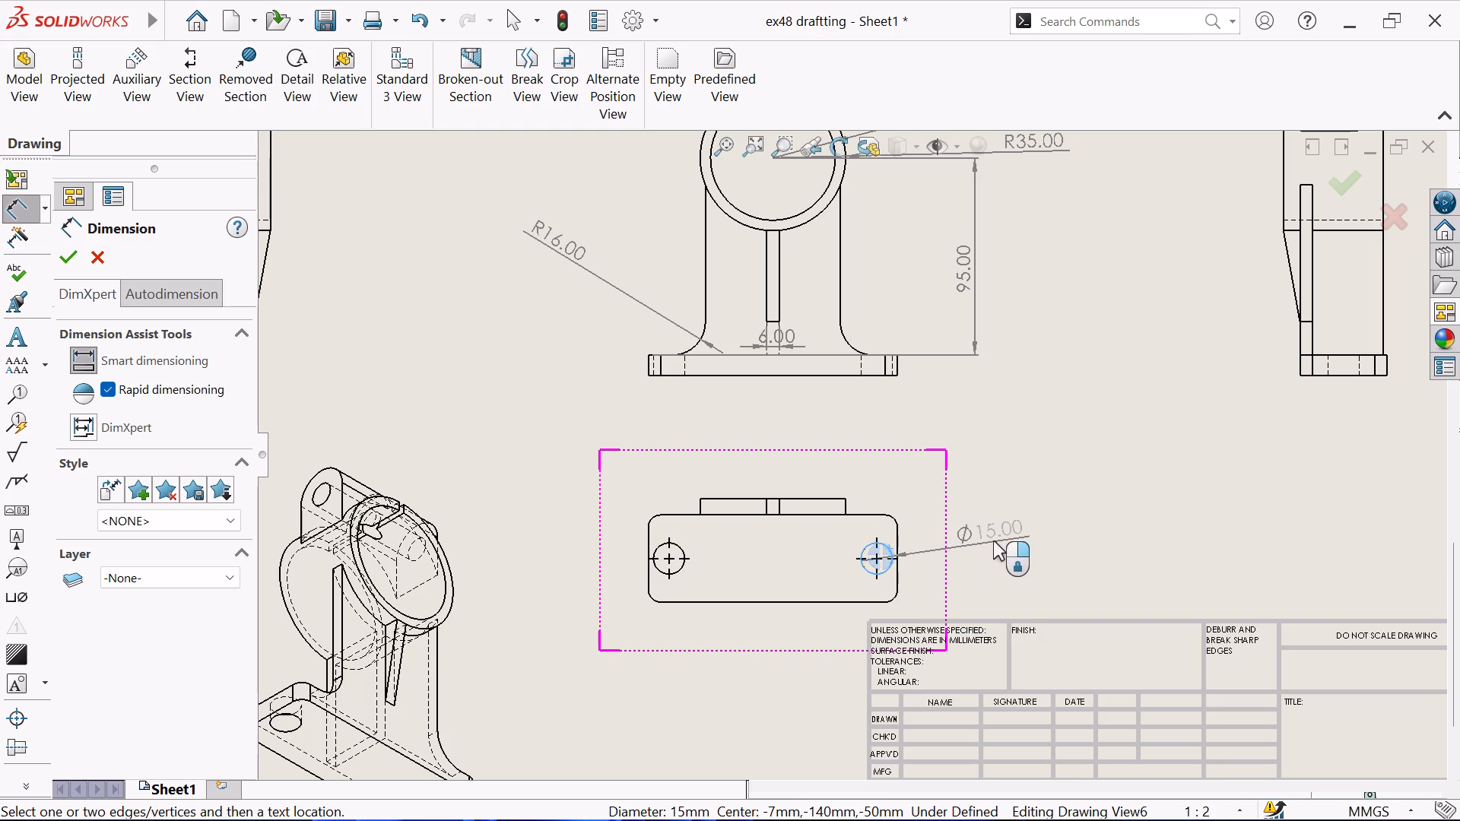
pyautogui.click(1001, 538)
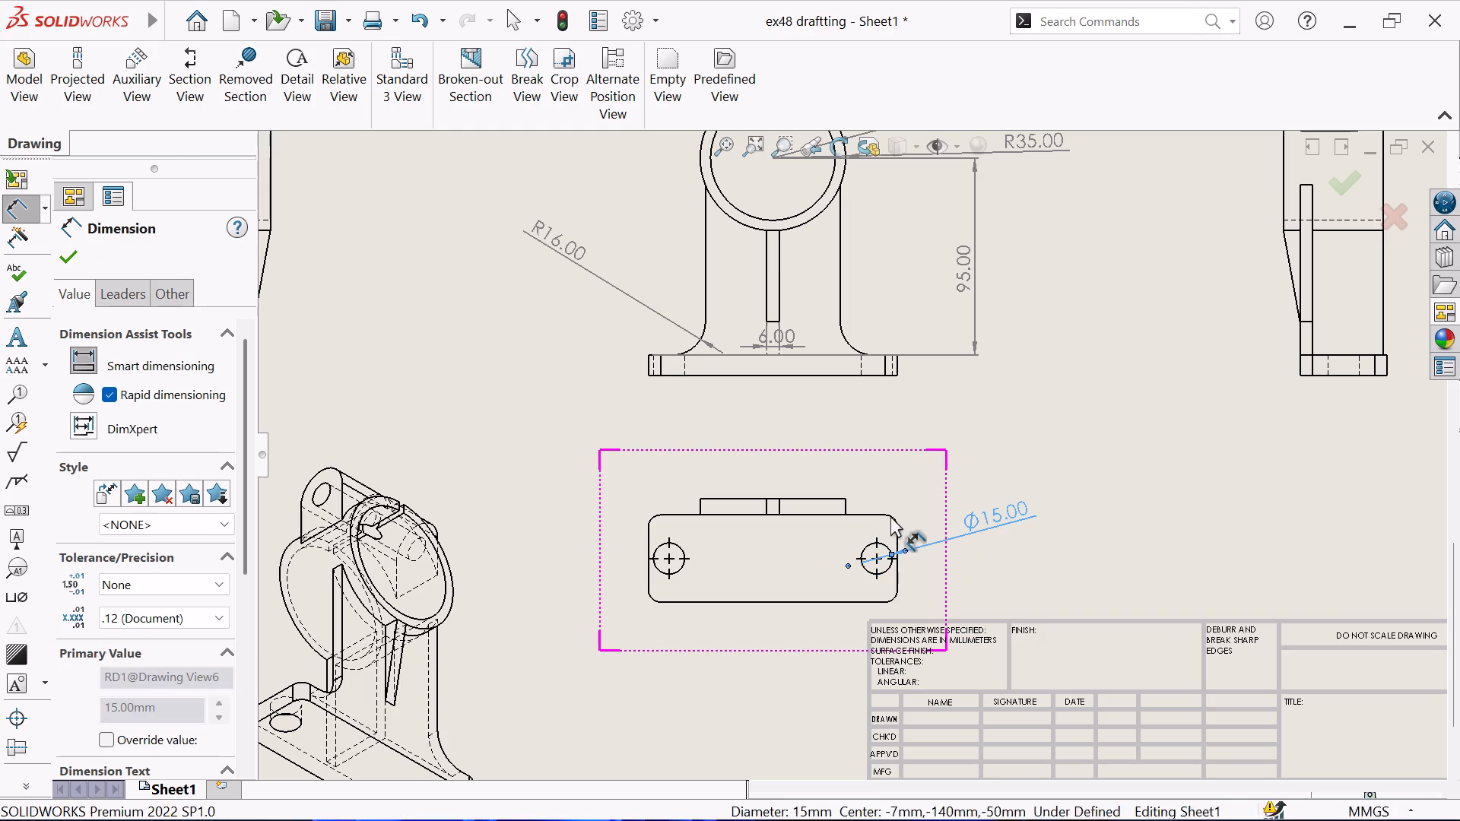
pyautogui.click(892, 515)
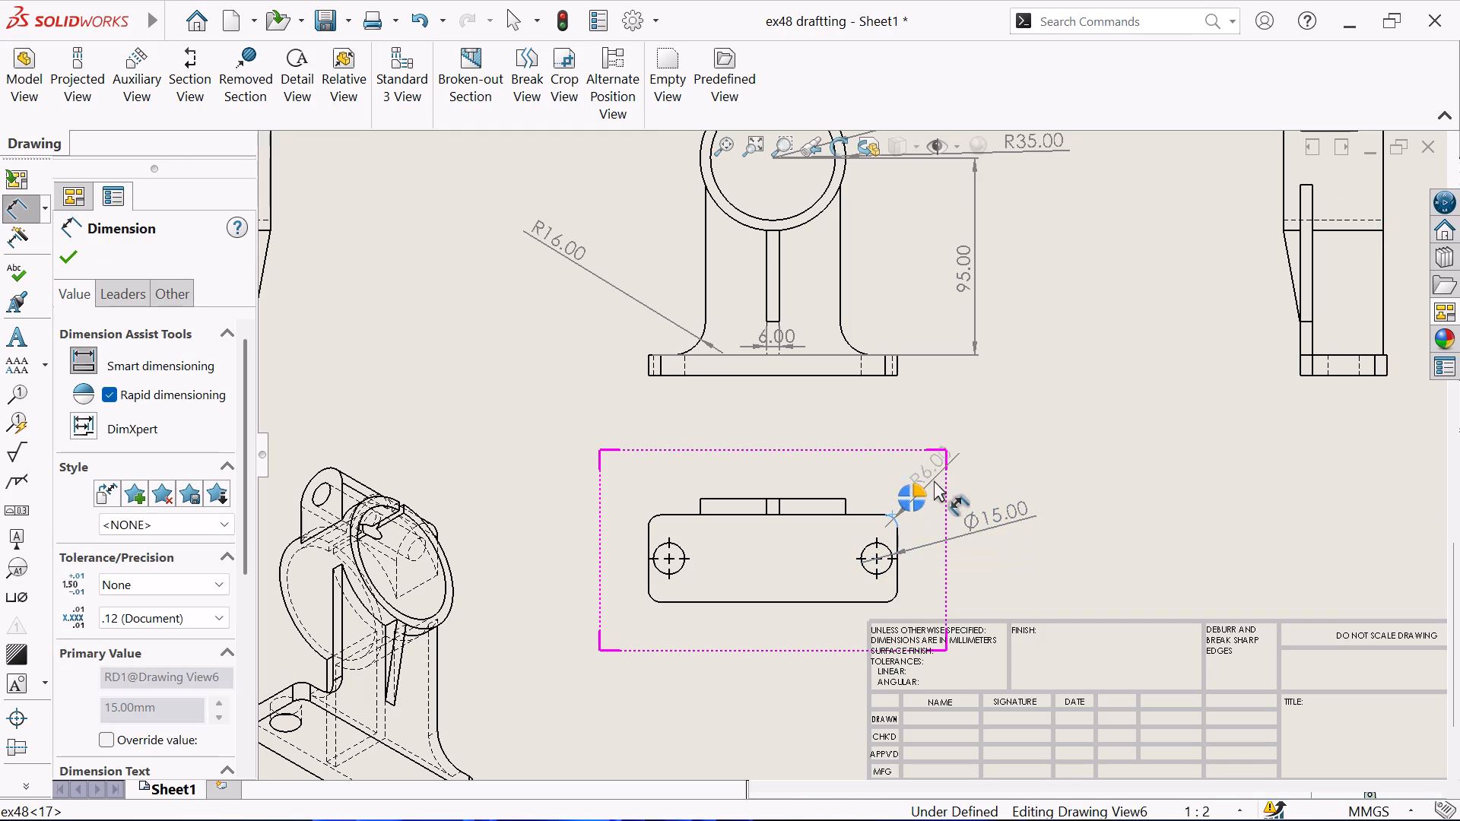
pyautogui.click(939, 477)
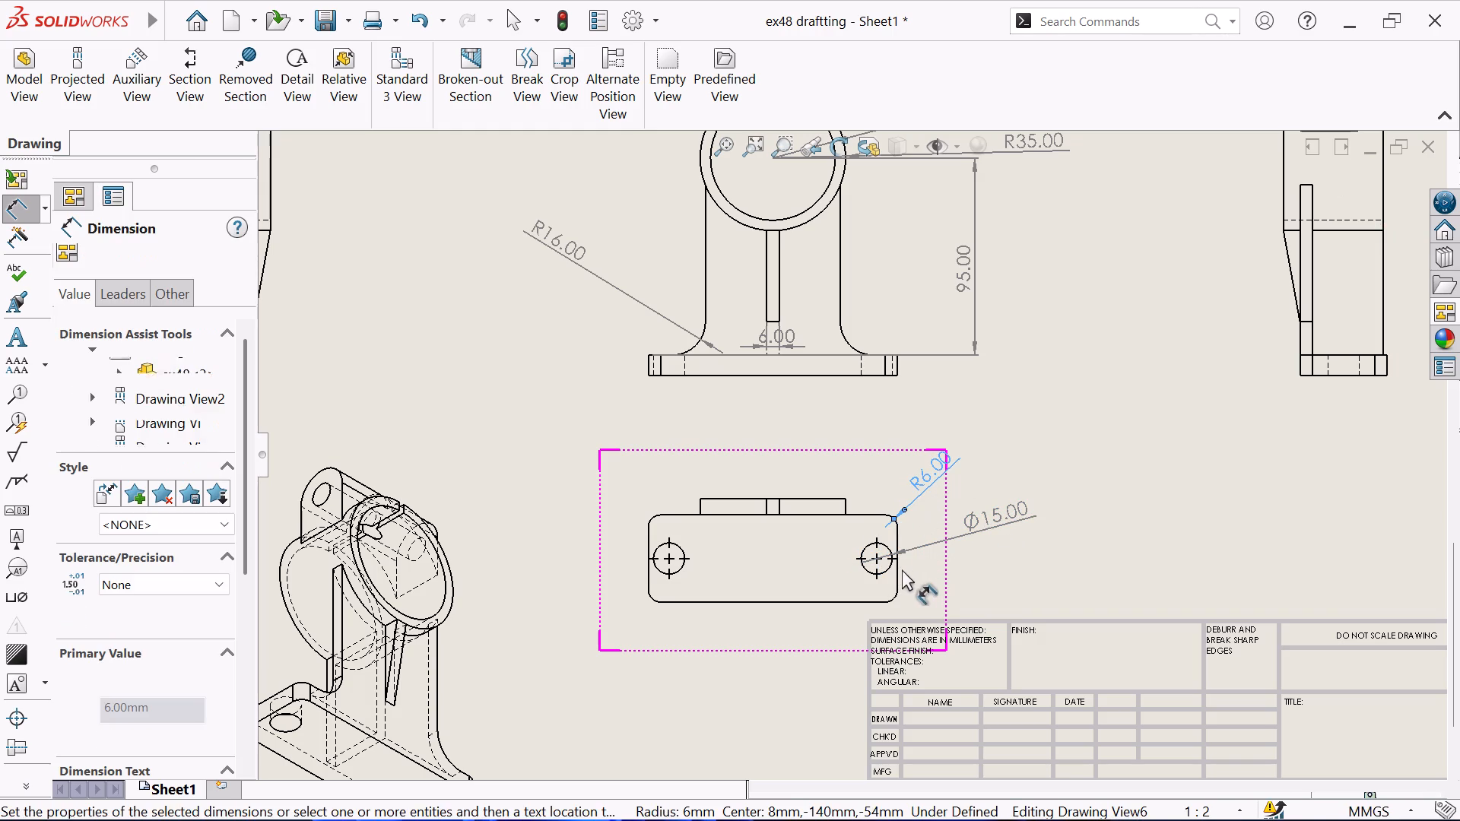
# Dimension the base plate's depth and overall length in the projected view, placing them beside and below the plate.
pyautogui.click(680, 513)
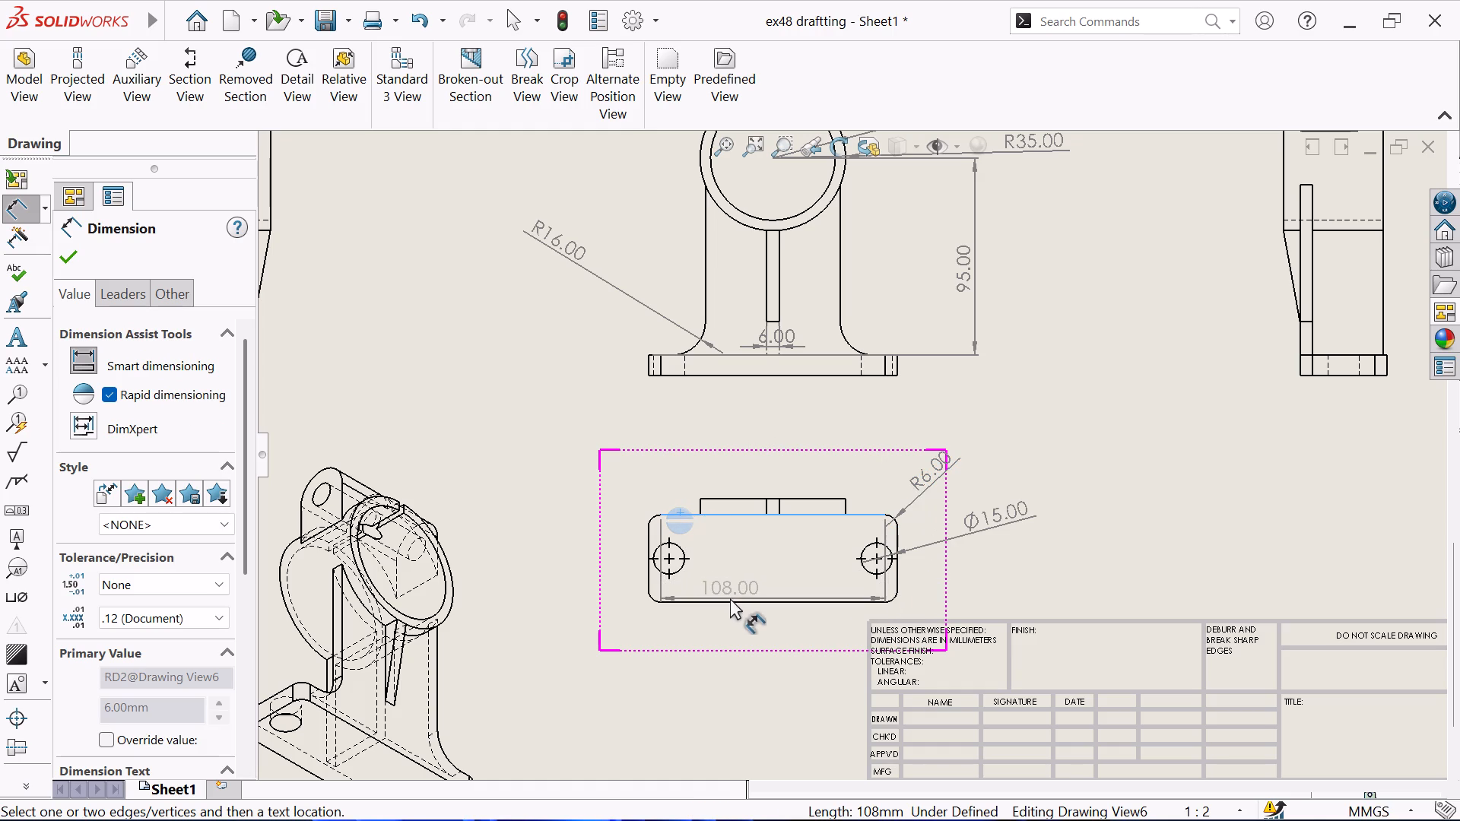
pyautogui.click(730, 600)
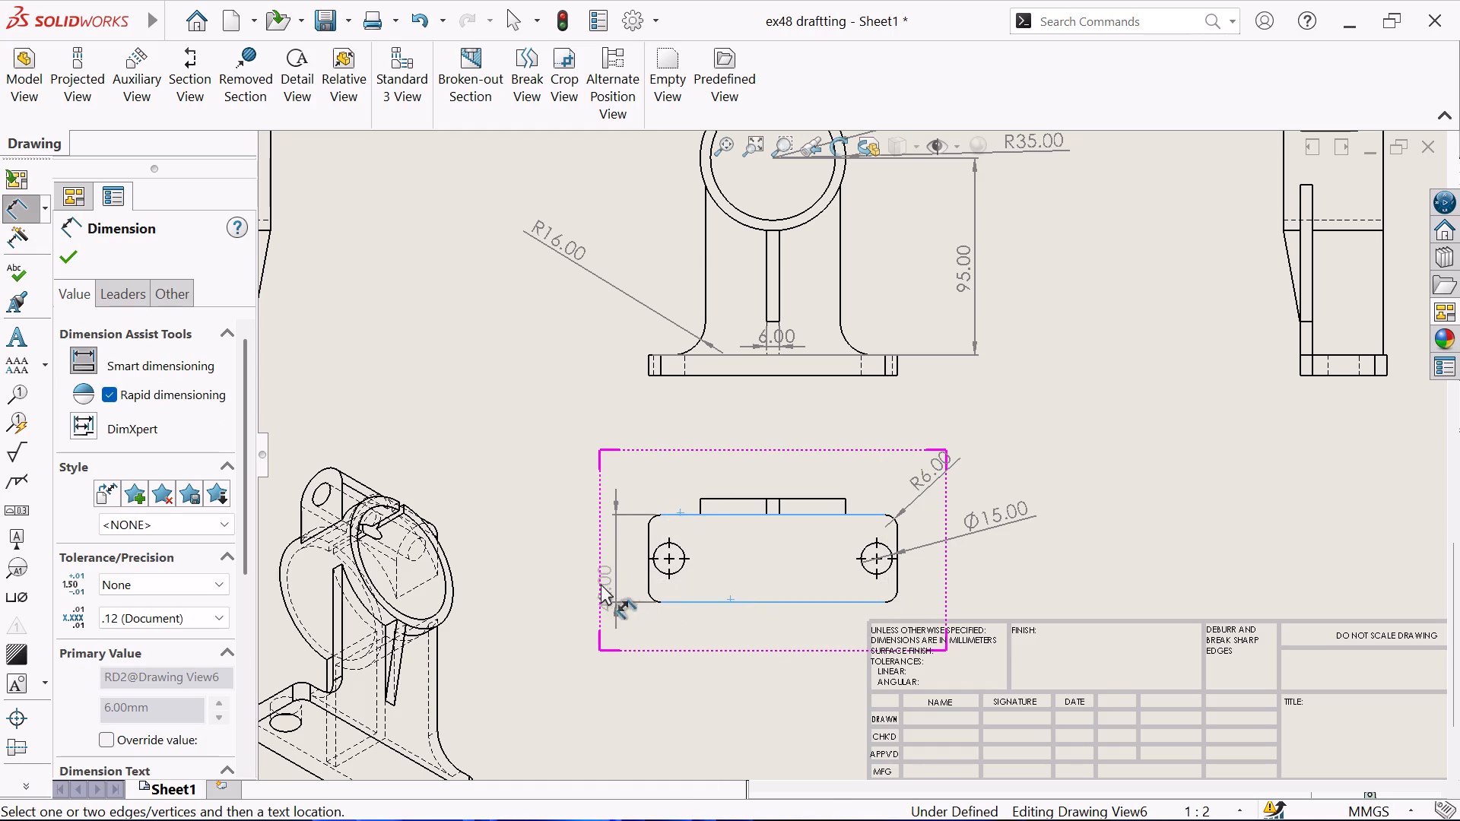
pyautogui.click(578, 577)
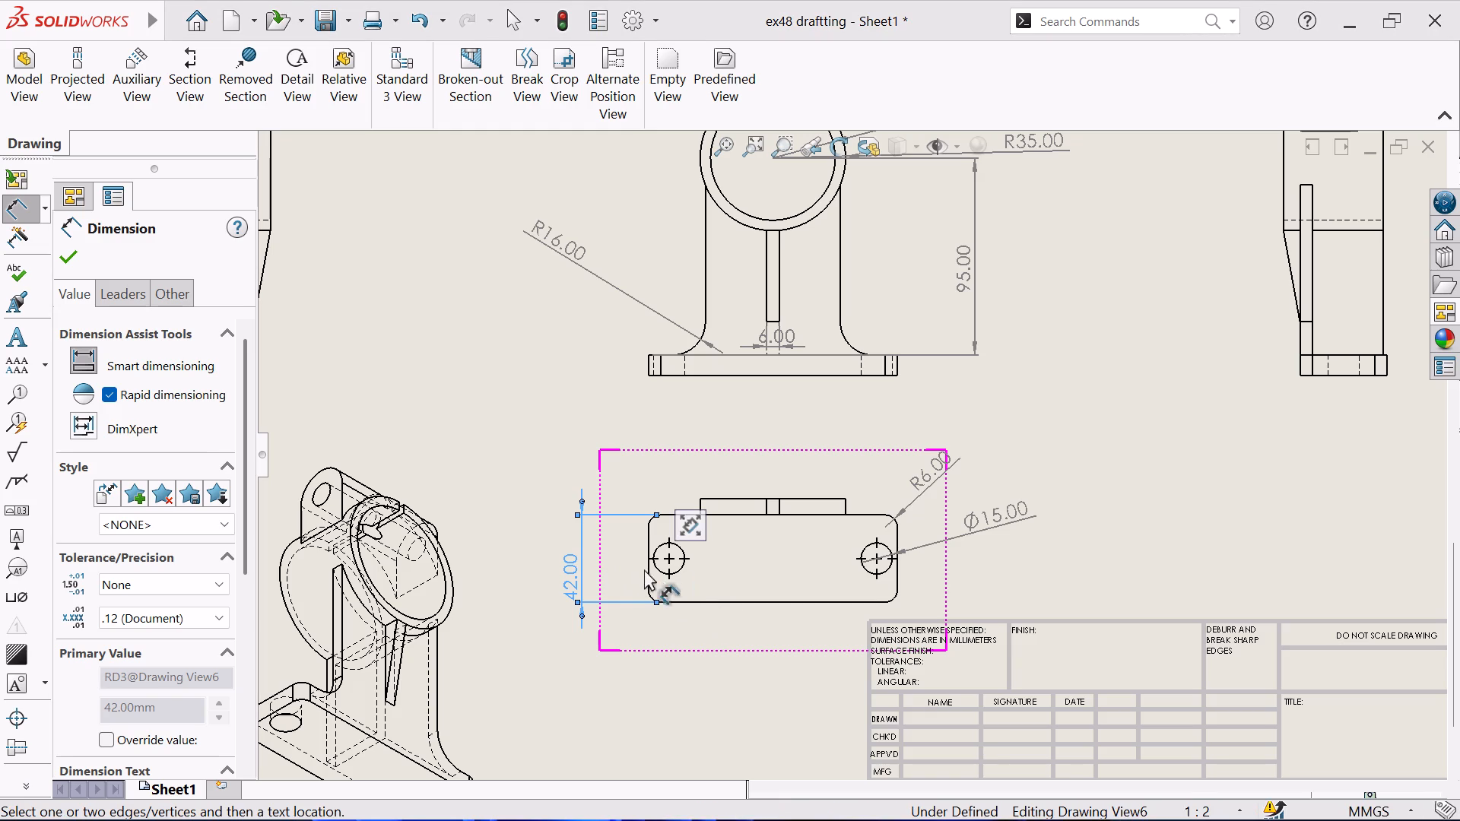
pyautogui.click(648, 572)
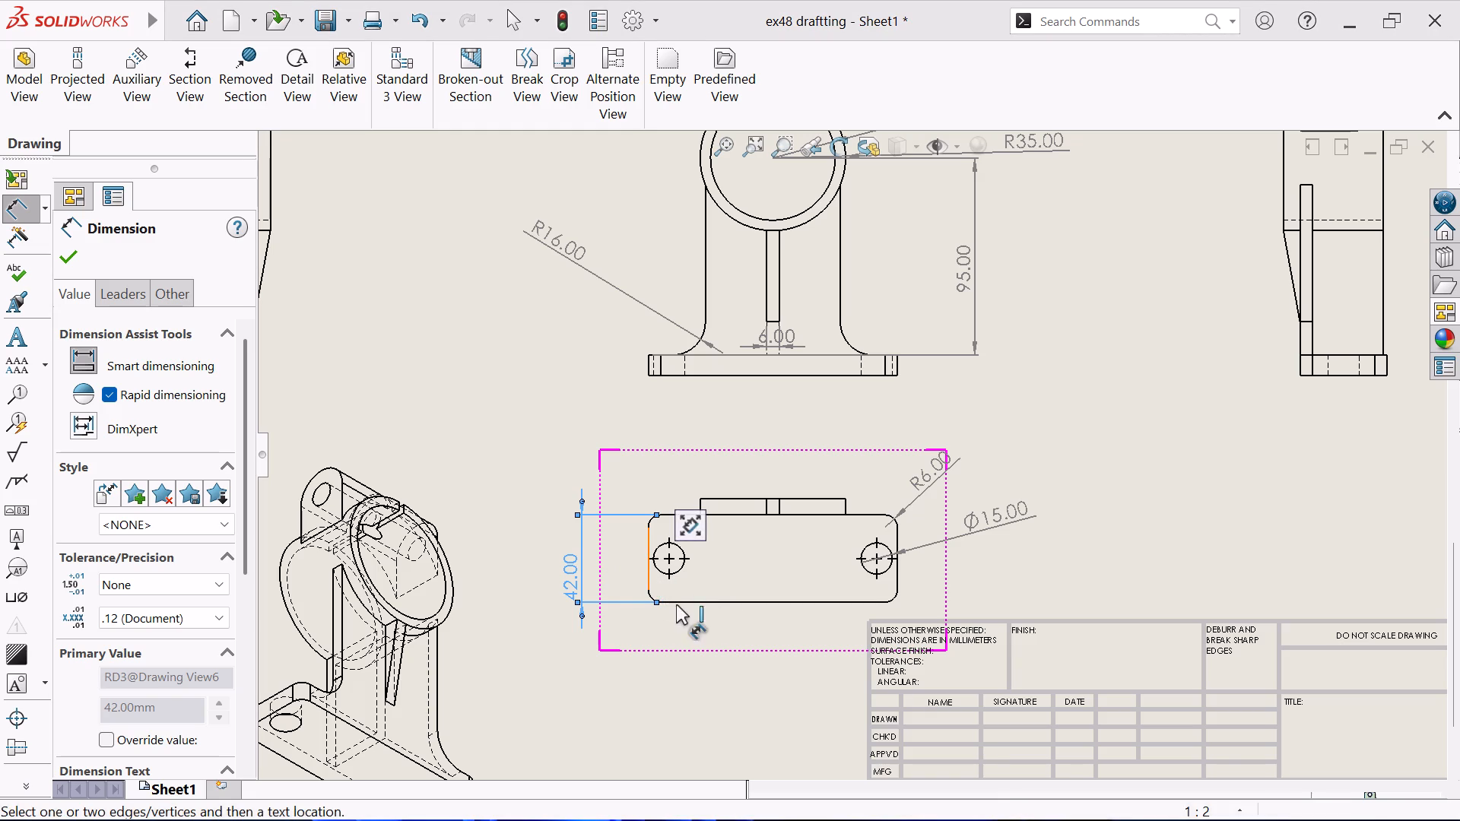
pyautogui.click(897, 576)
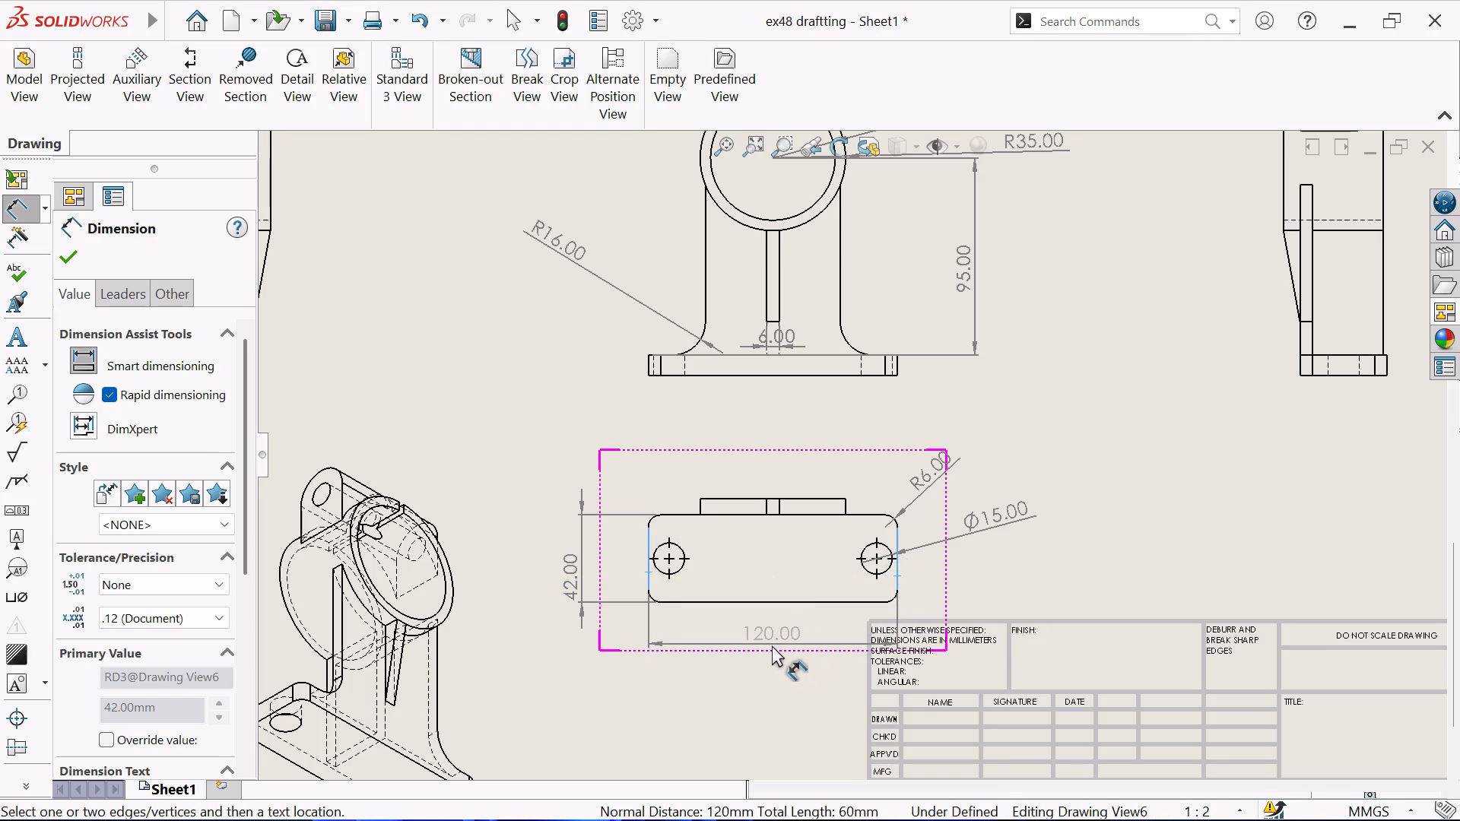
pyautogui.click(772, 645)
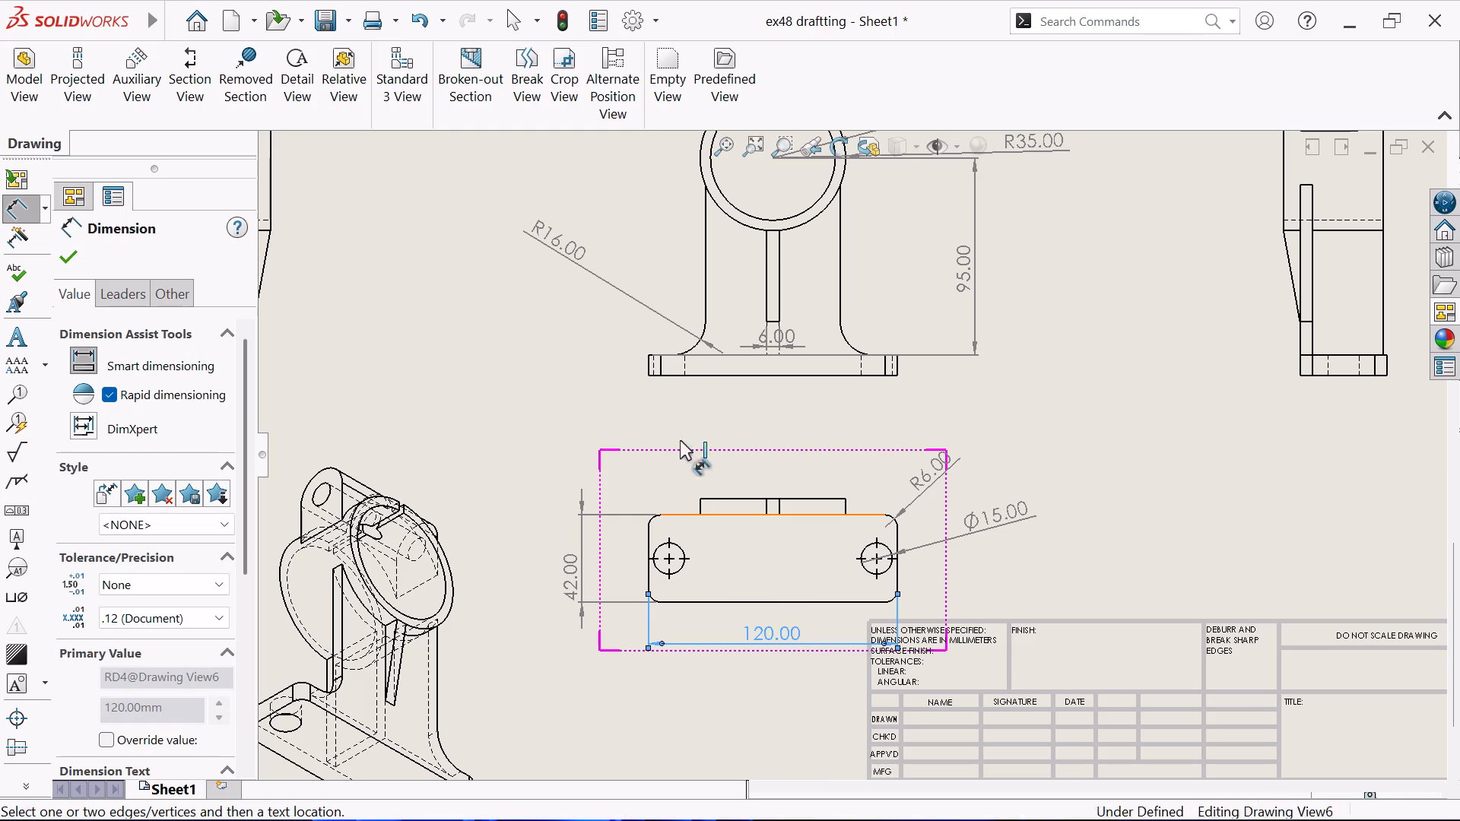
# Dimension the base plate's thickness in the base view, placing it just outside the plate's end below the R16 callout.
pyautogui.click(712, 354)
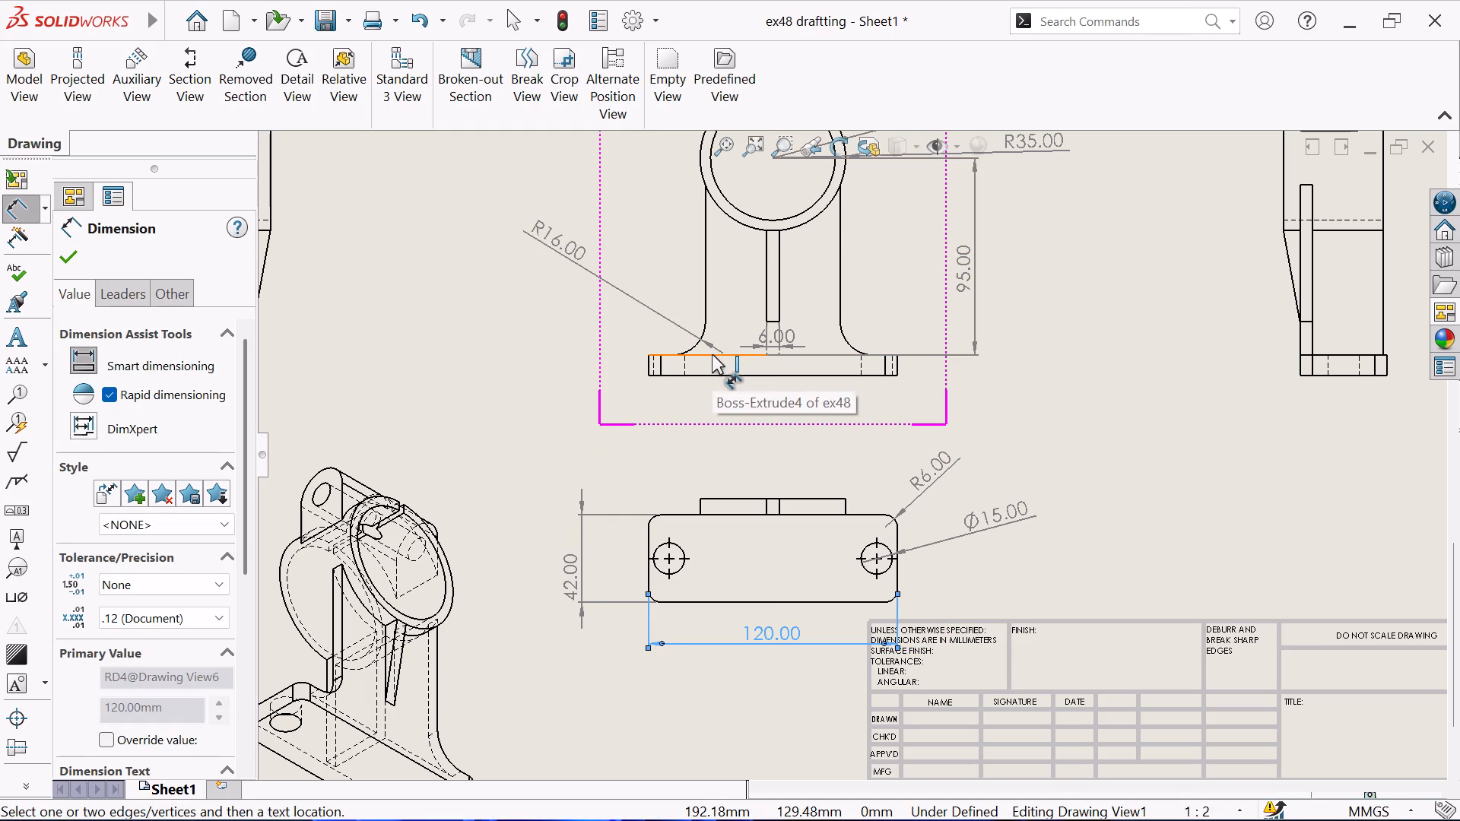
pyautogui.click(729, 376)
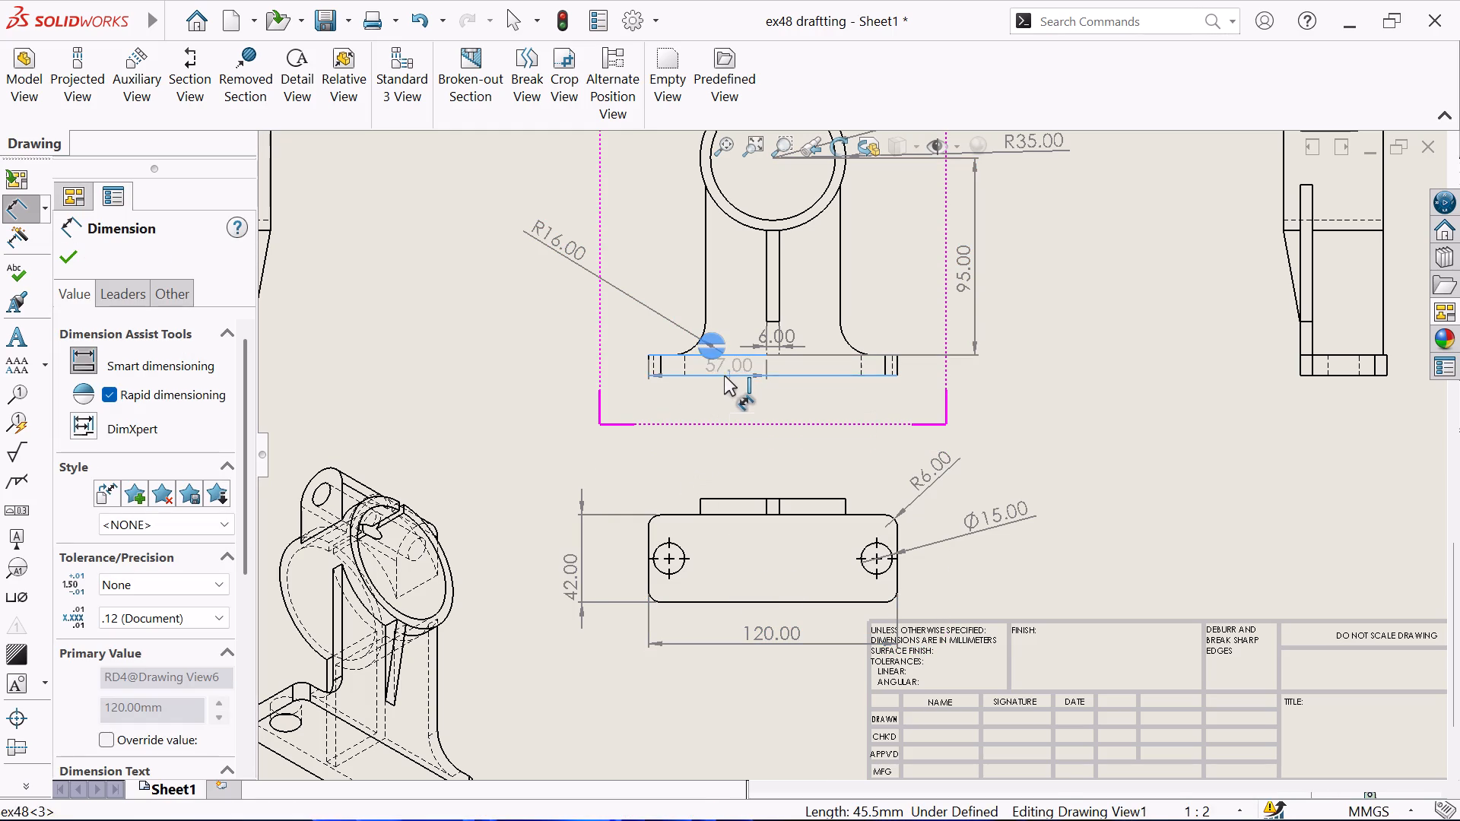
pyautogui.click(615, 360)
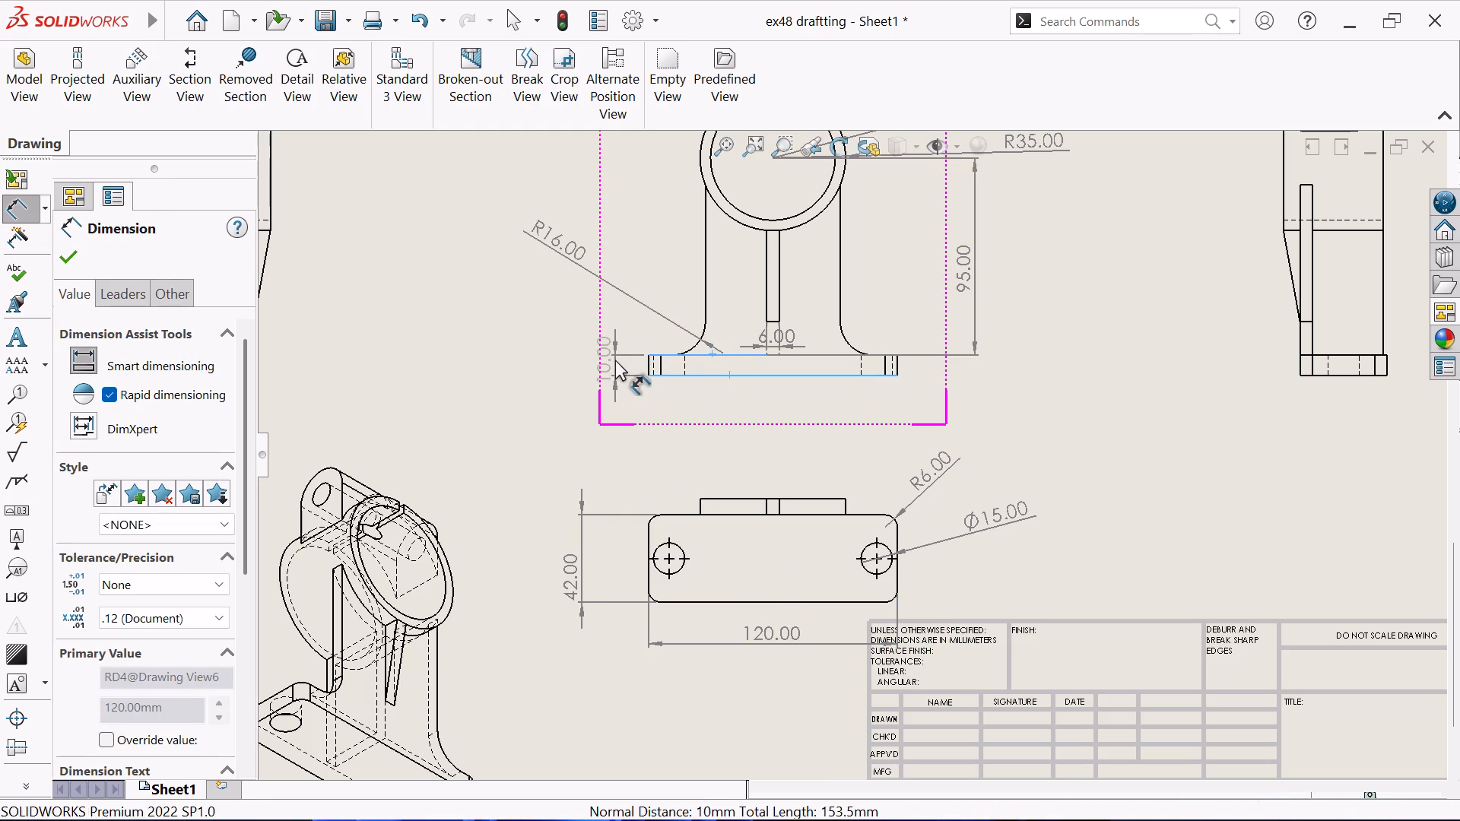
pyautogui.click(65, 249)
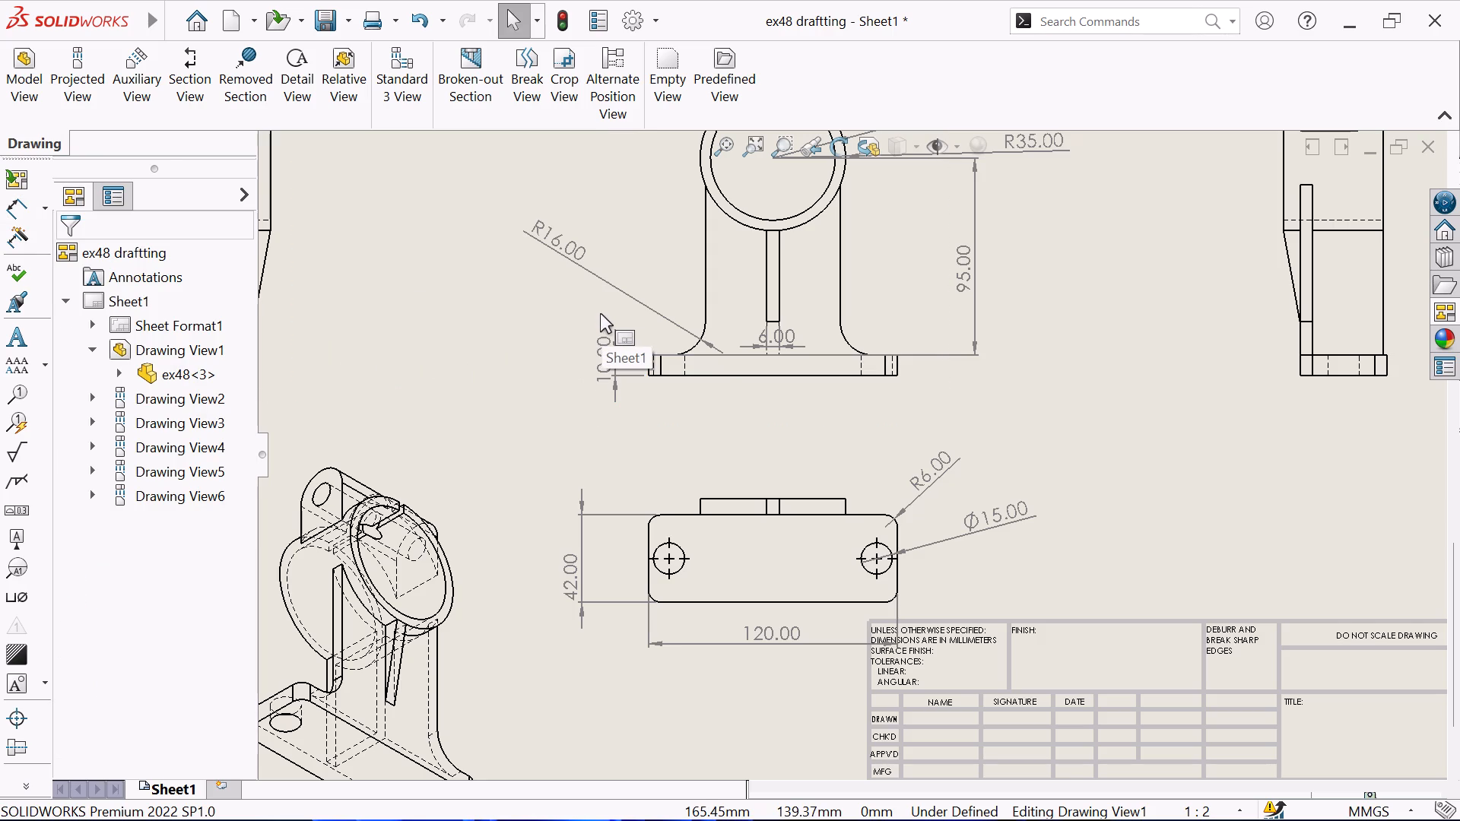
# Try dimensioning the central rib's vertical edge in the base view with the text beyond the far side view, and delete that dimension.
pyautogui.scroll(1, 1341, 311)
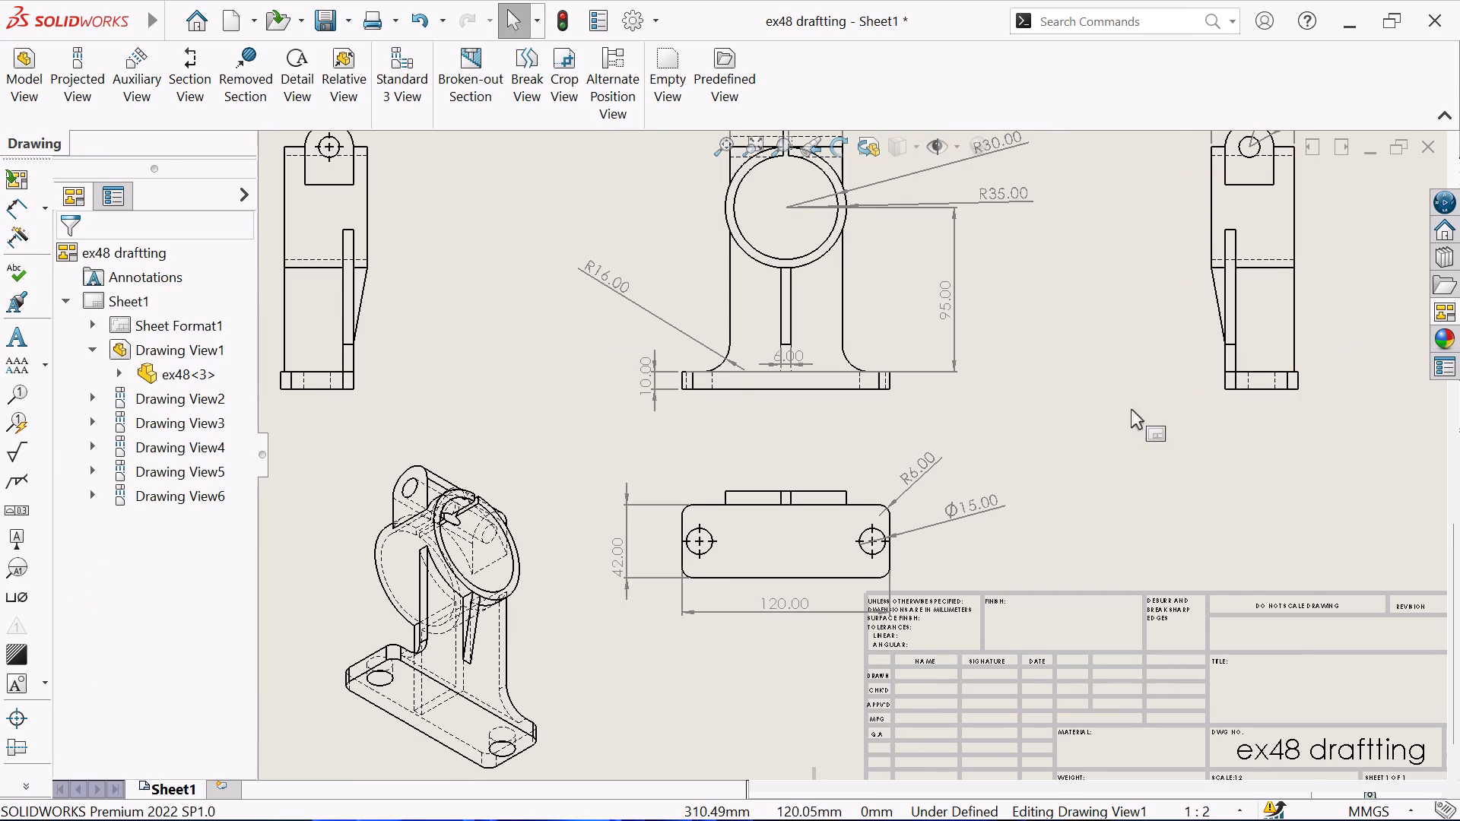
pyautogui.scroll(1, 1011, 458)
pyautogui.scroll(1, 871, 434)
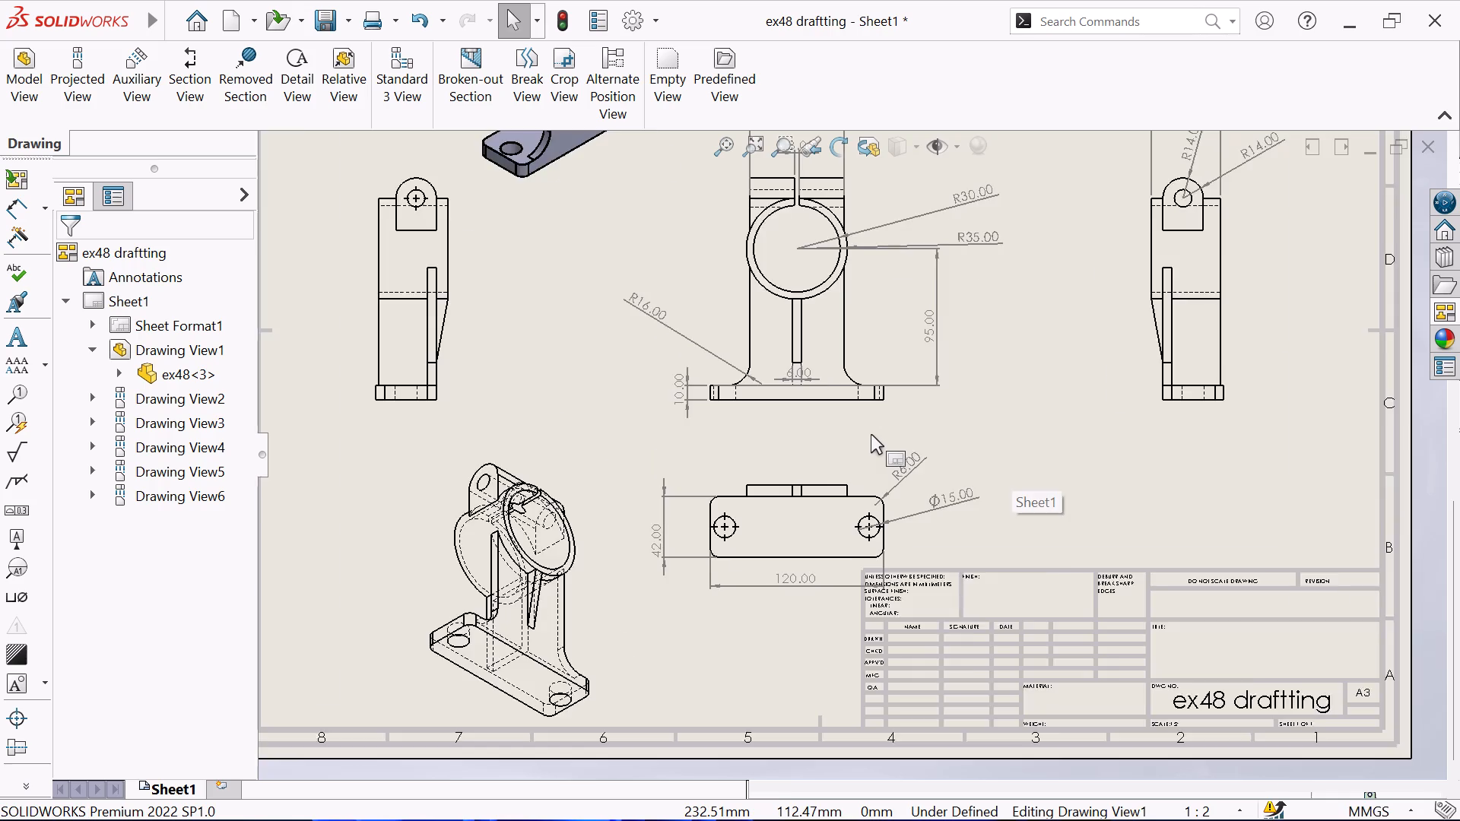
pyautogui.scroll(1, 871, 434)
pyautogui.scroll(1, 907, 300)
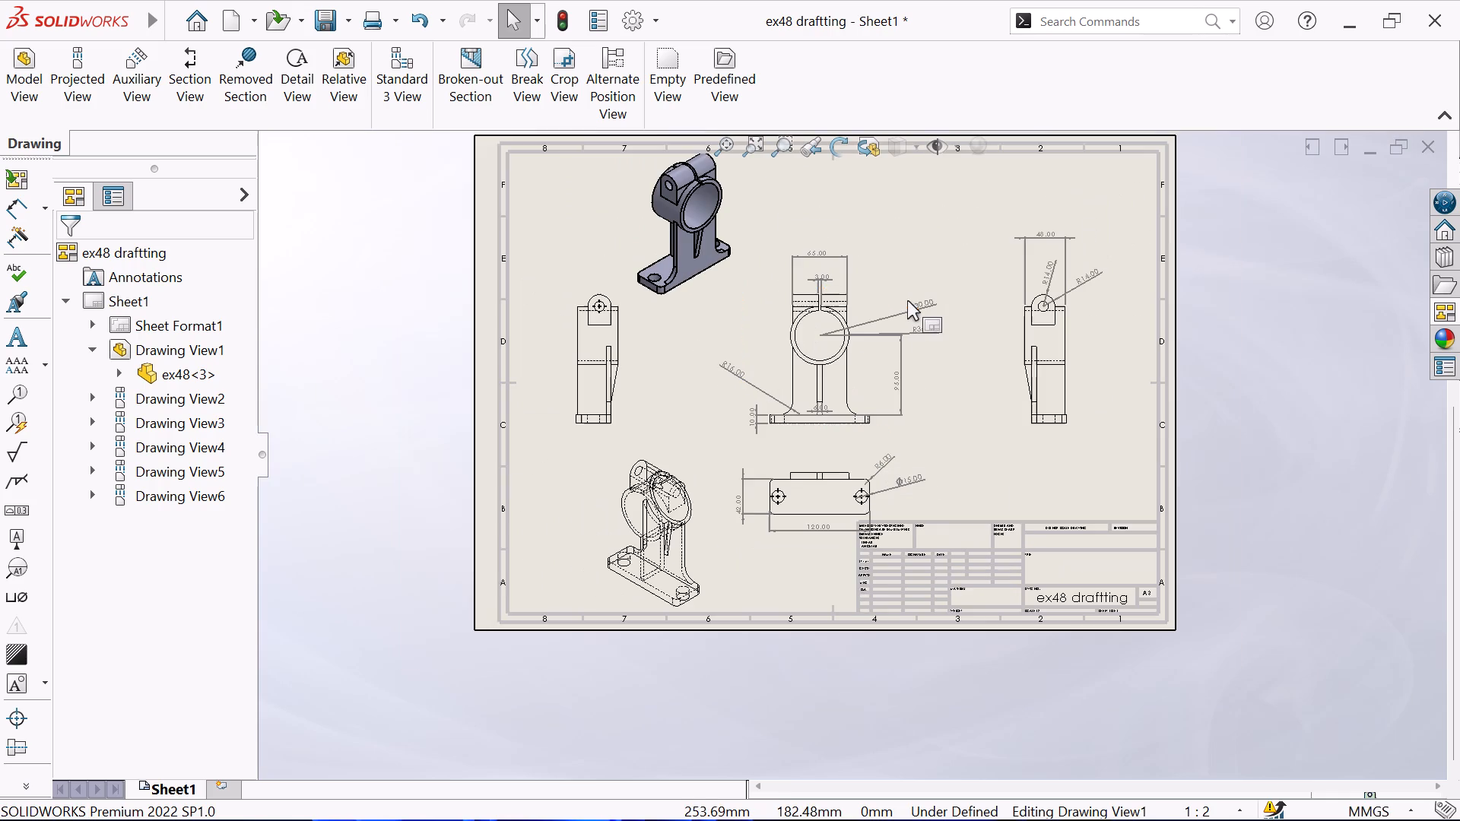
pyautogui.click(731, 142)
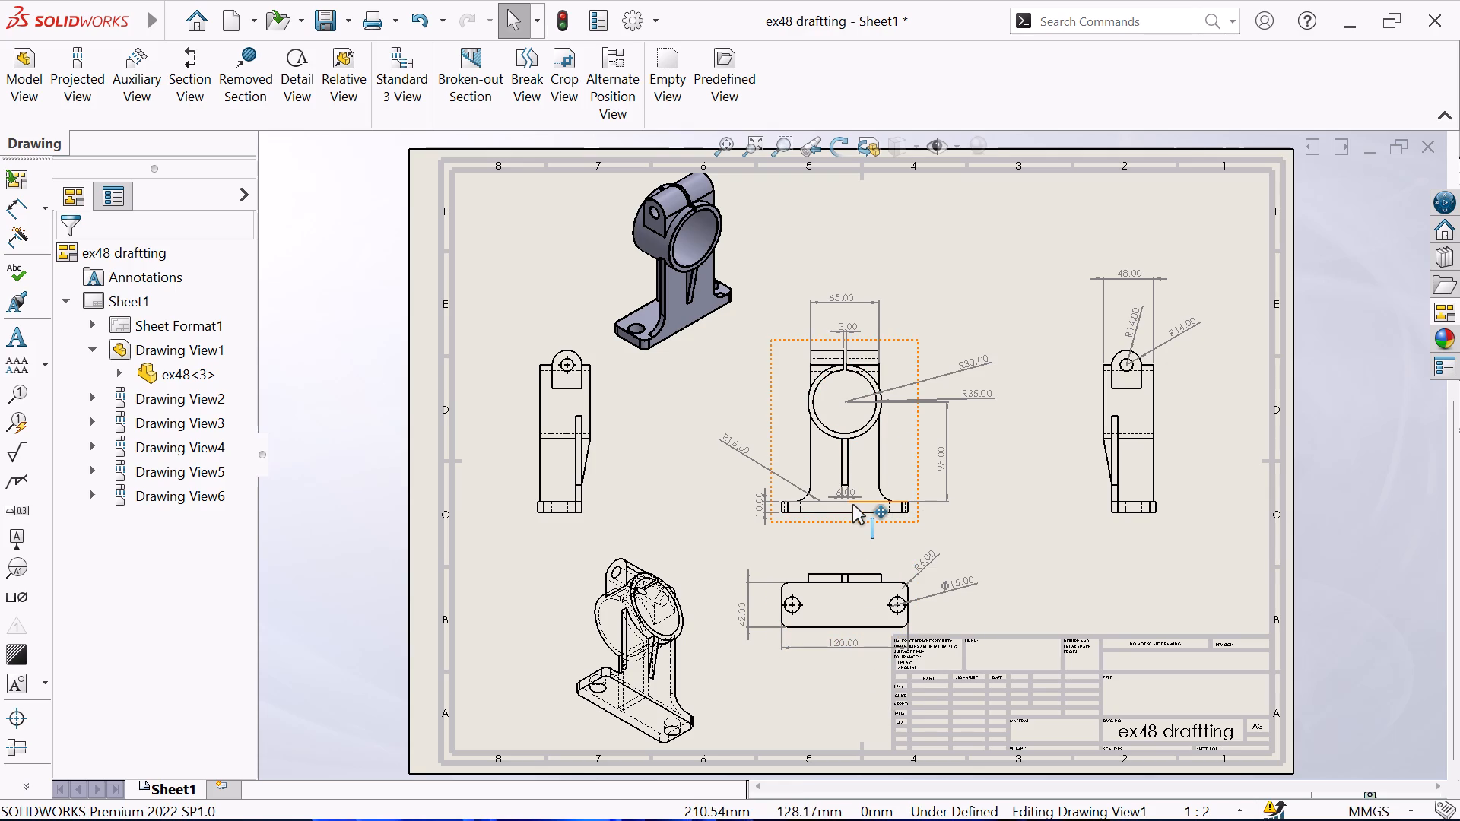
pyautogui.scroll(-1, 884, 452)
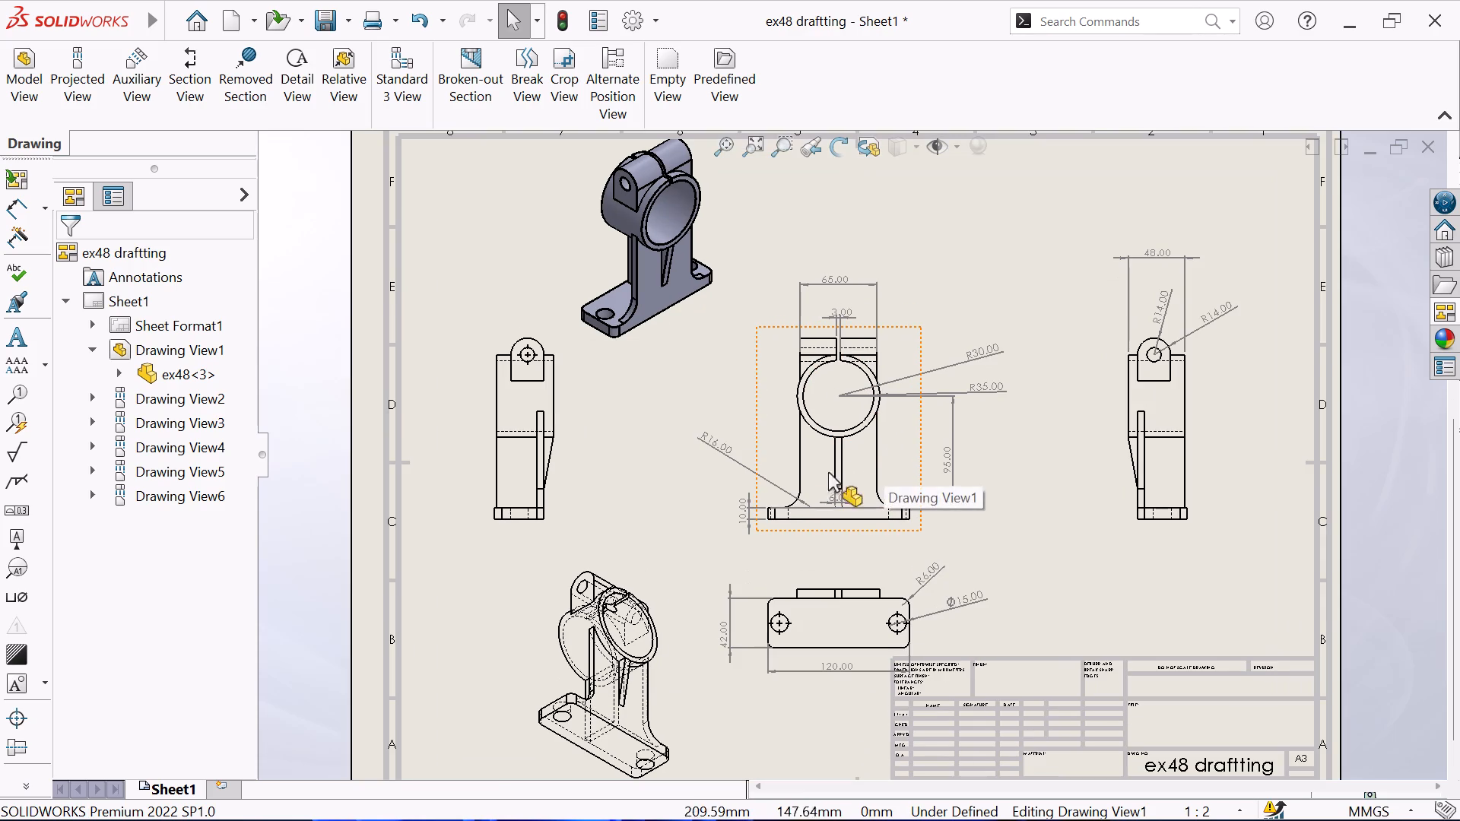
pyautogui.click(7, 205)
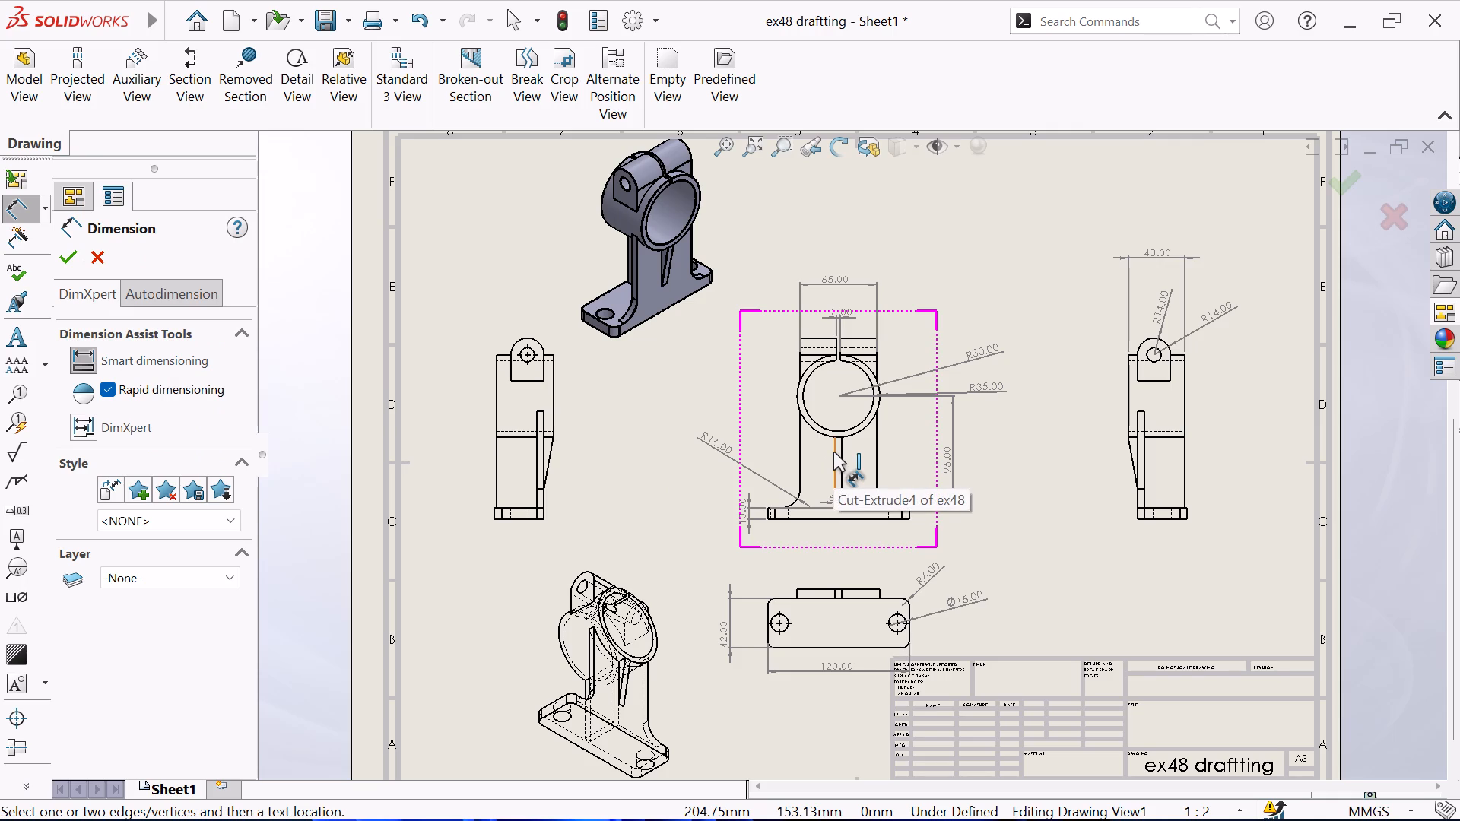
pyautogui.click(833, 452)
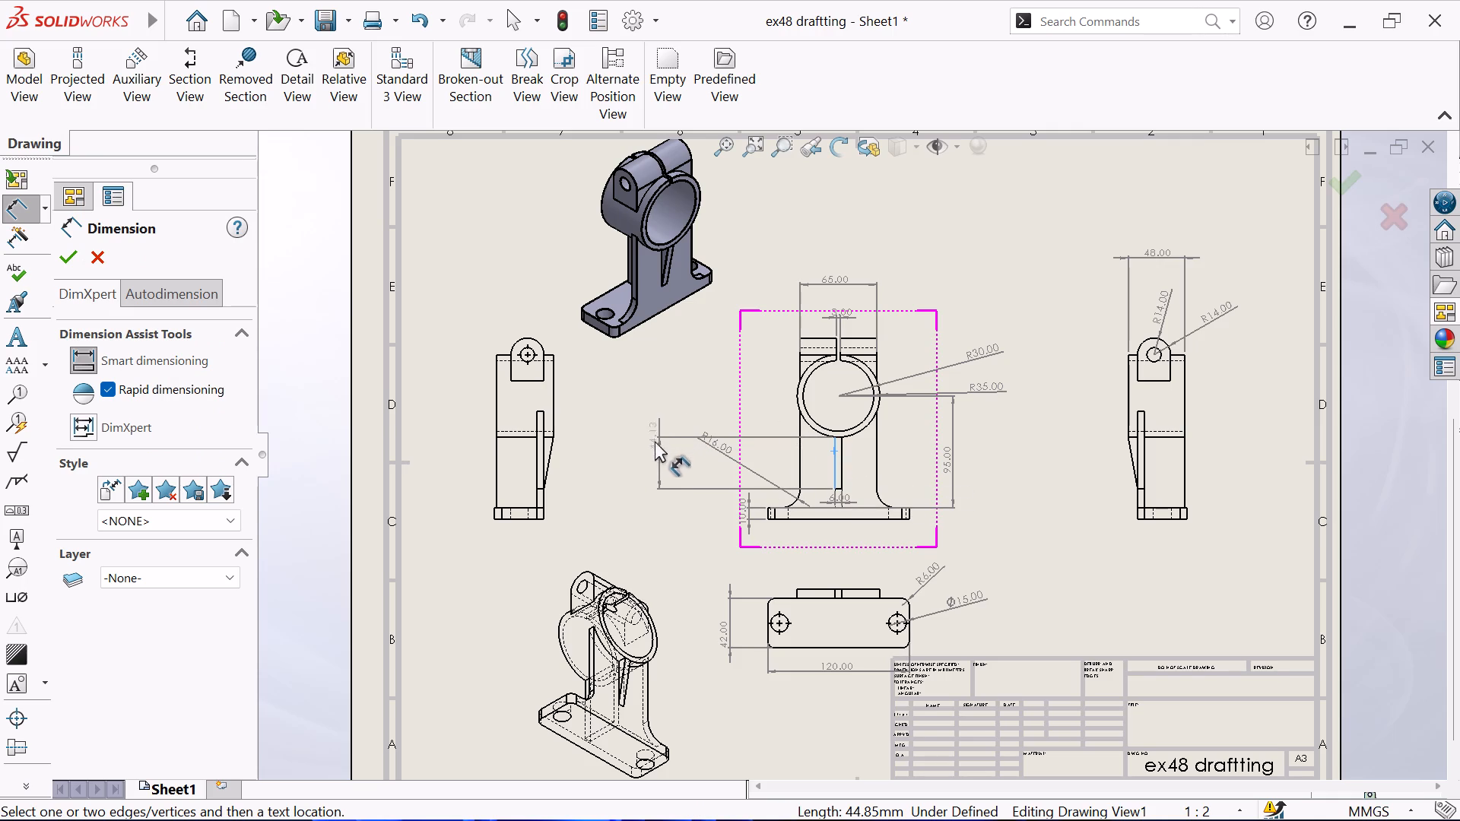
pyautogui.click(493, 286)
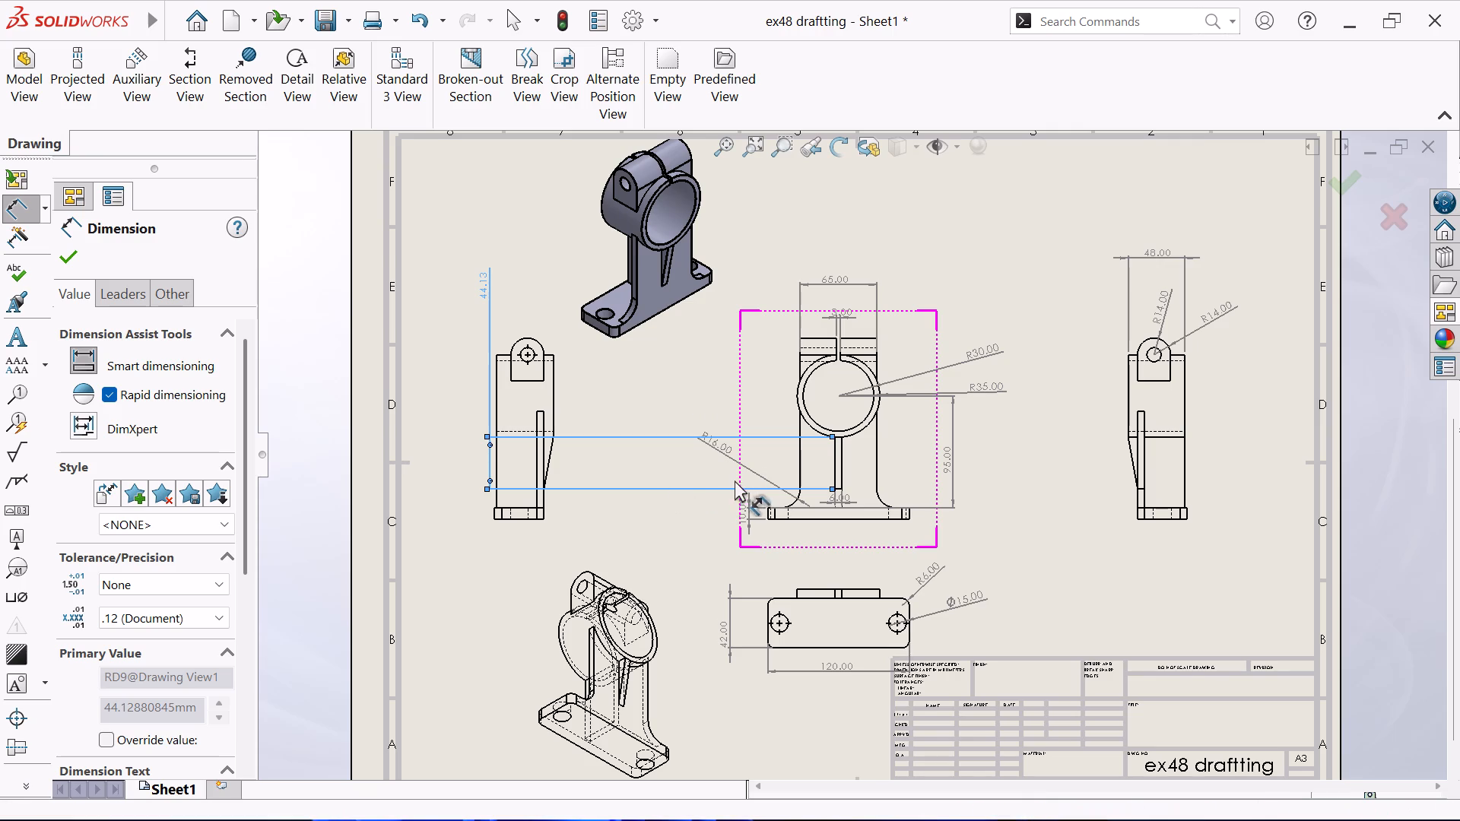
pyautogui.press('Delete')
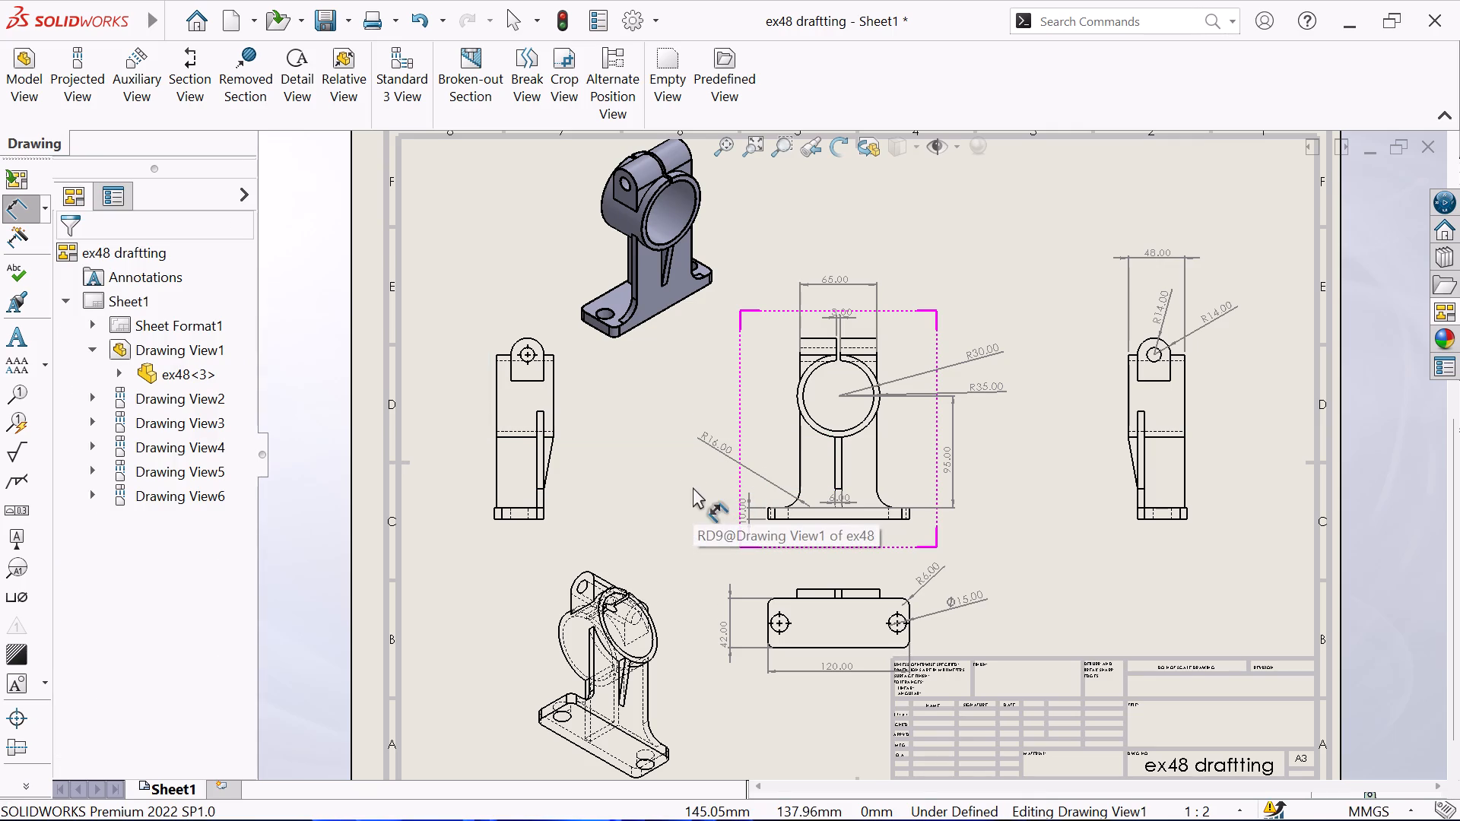
# Dimension the central rib's vertical edge in the base view, placing the dimension near the view by the R16 callout.
pyautogui.click(836, 464)
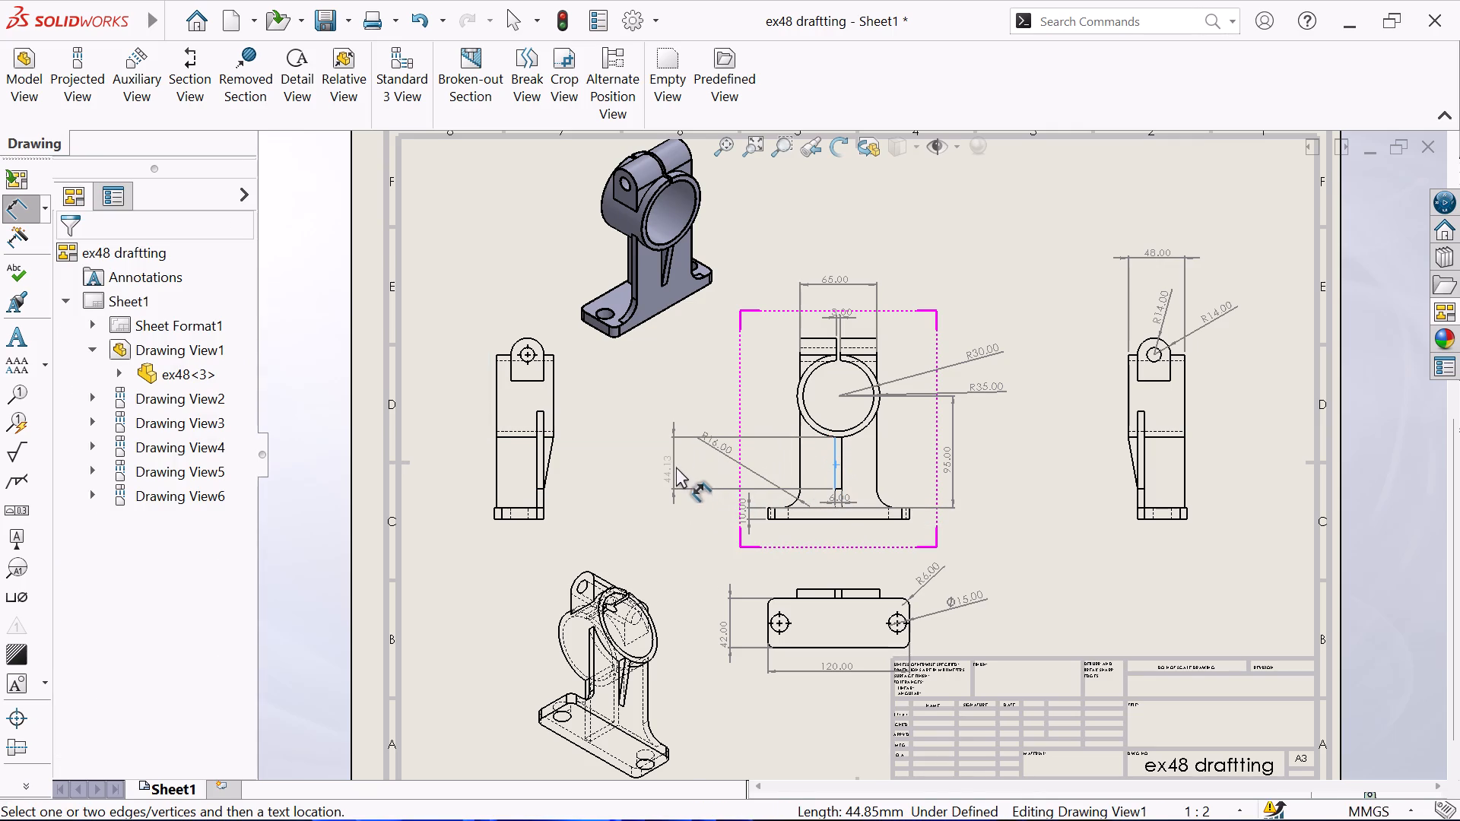
pyautogui.click(676, 464)
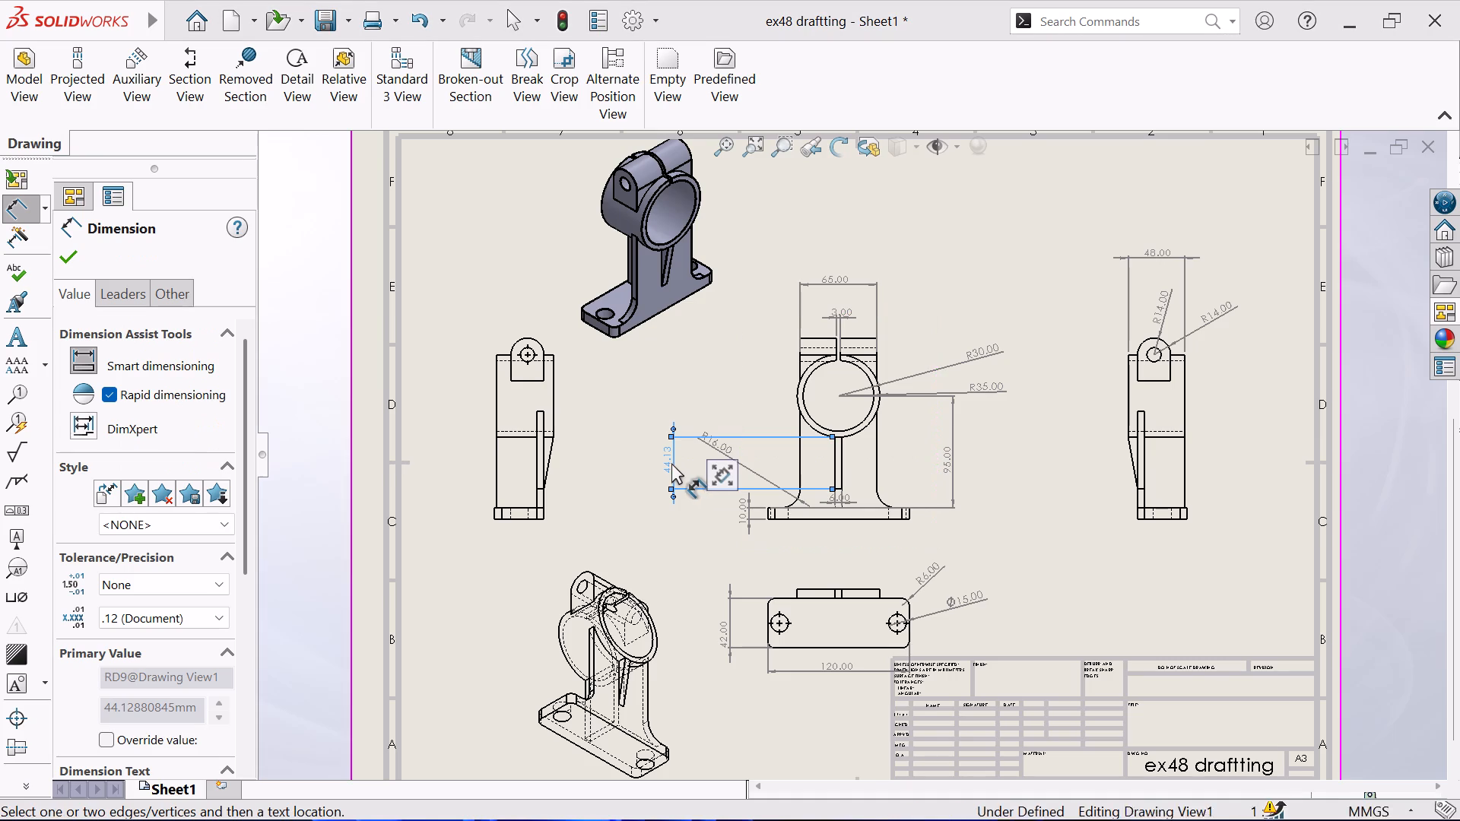
# Move the base view slightly up the sheet and toward the dimensioned side view, keeping its projected views aligned.
pyautogui.click(74, 262)
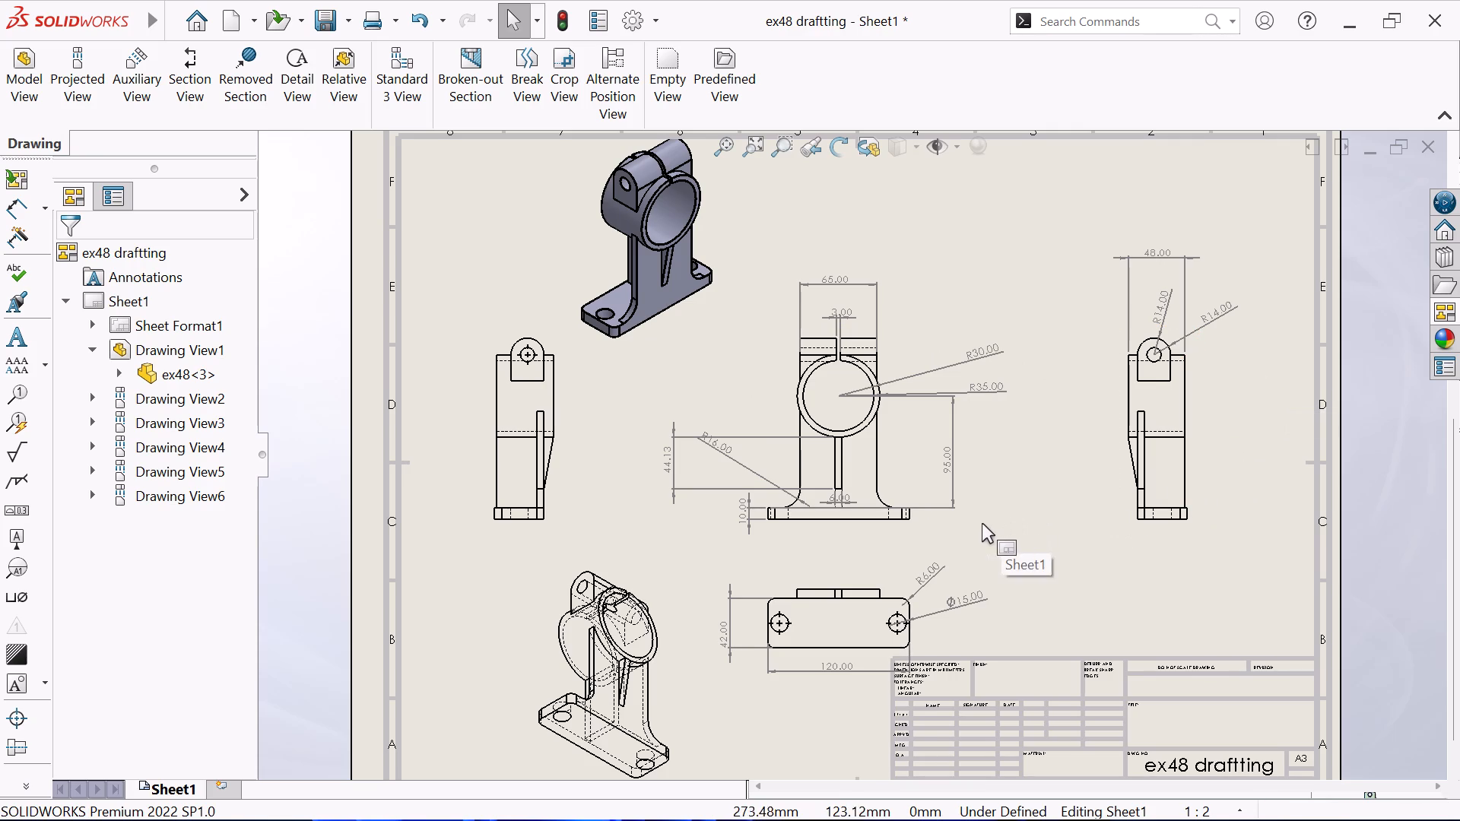
pyautogui.click(919, 496)
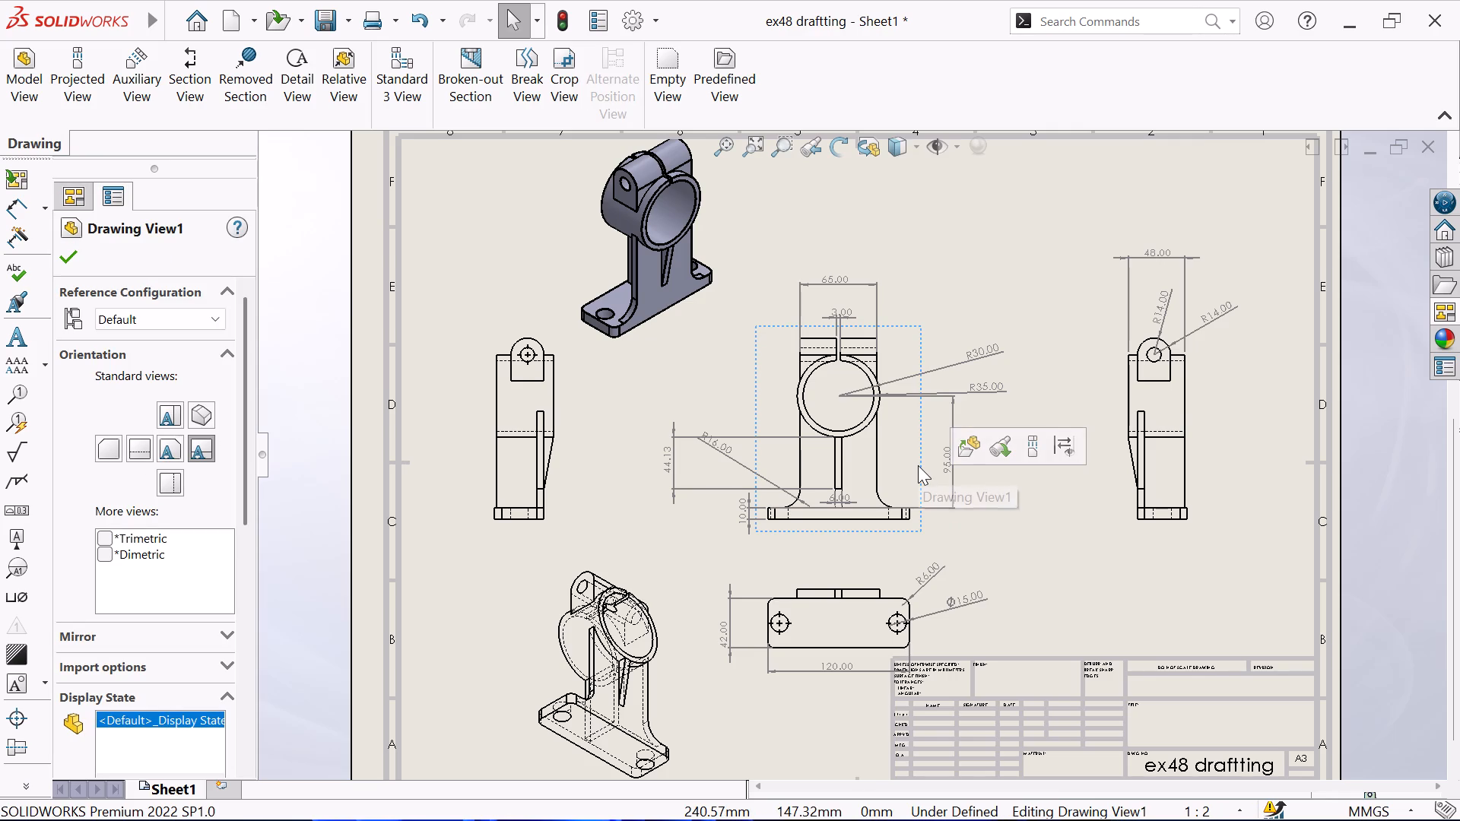
pyautogui.moveTo(918, 464); pyautogui.dragTo(947, 448)
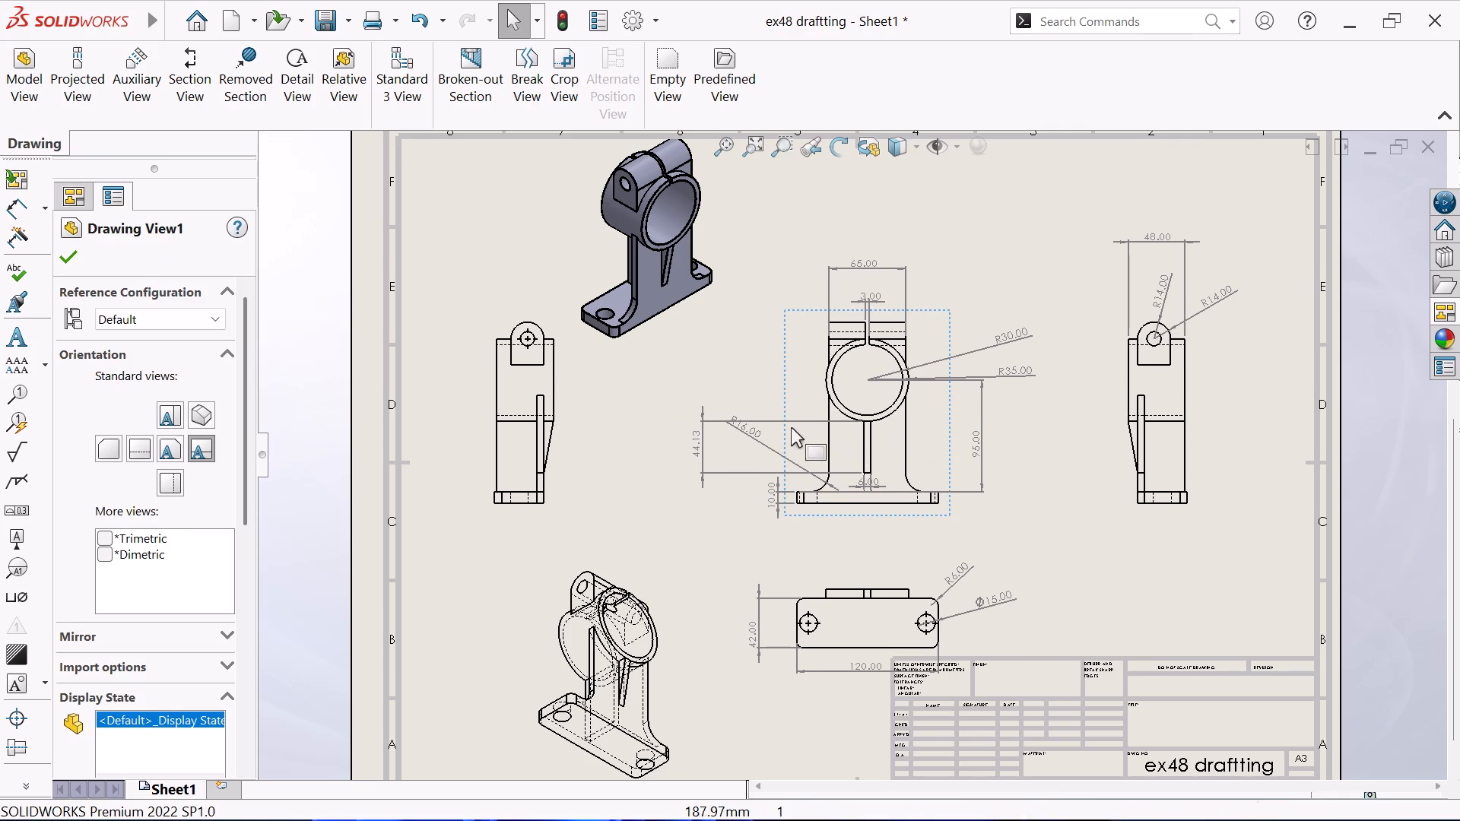
pyautogui.click(73, 253)
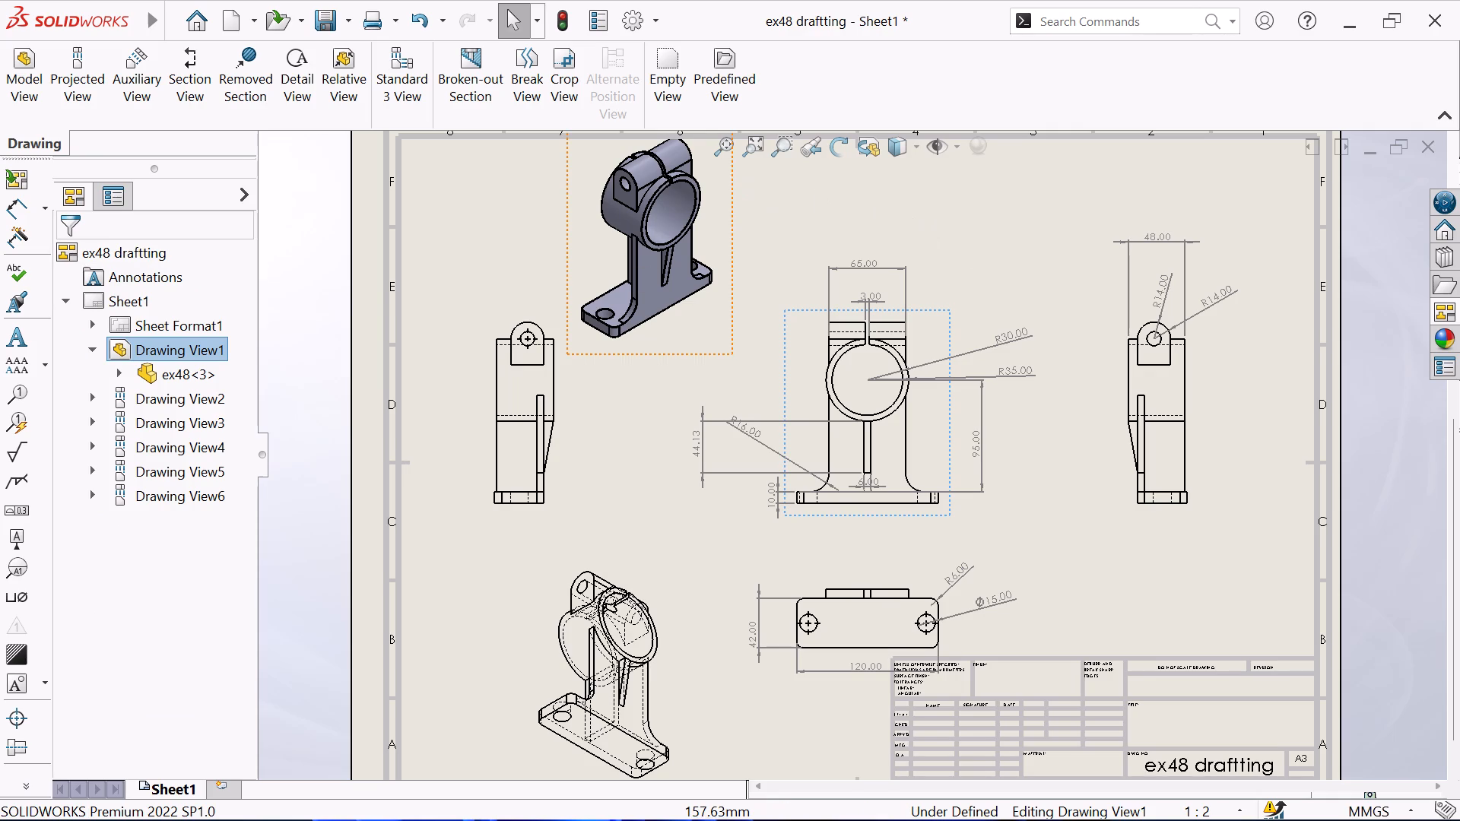
# Move the shaded isometric view slightly down so it sits inside the sheet's upper border.
pyautogui.click(724, 146)
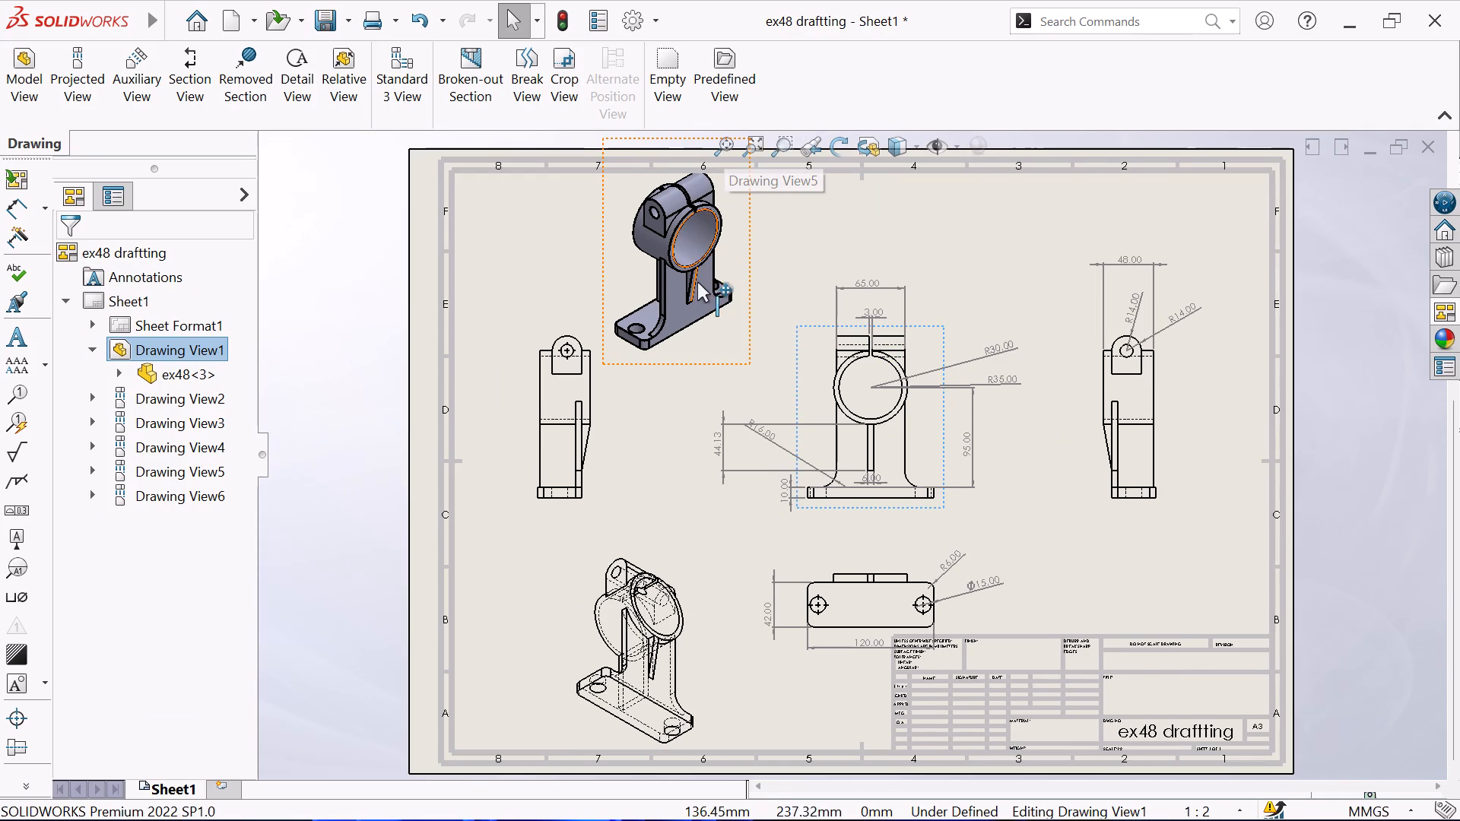
pyautogui.click(741, 277)
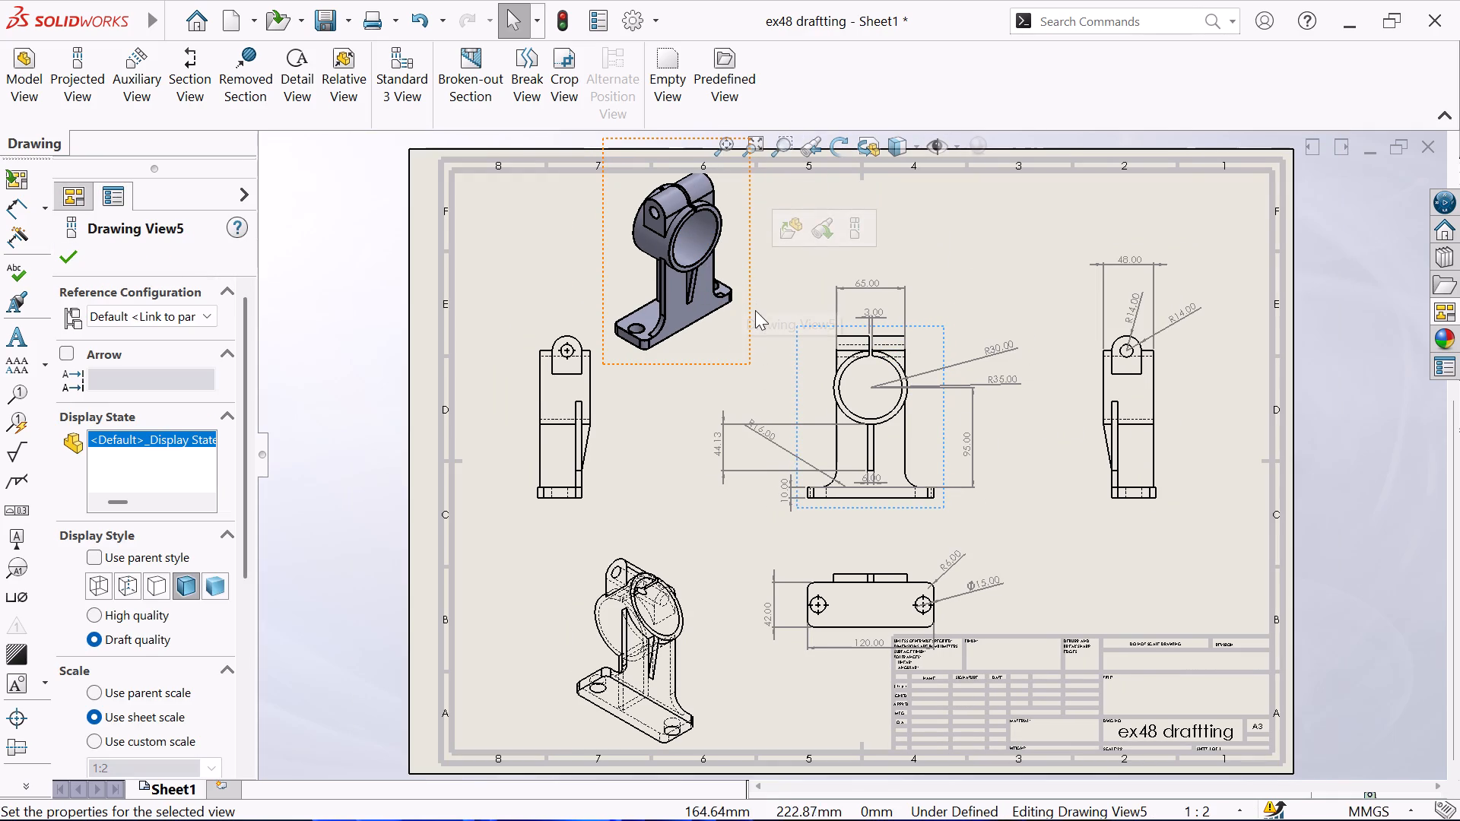
pyautogui.moveTo(751, 328); pyautogui.dragTo(755, 334)
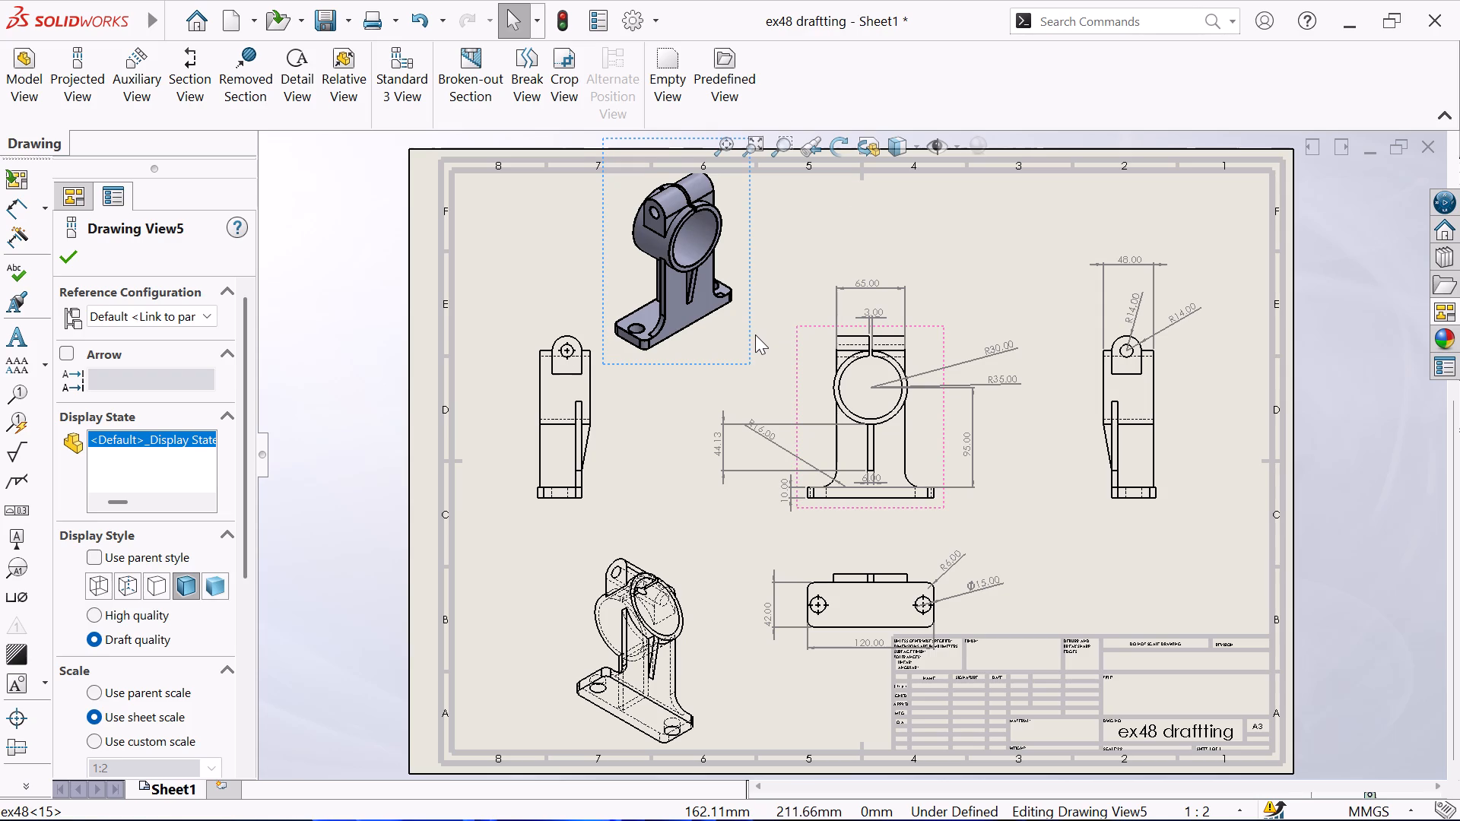
pyautogui.moveTo(755, 334); pyautogui.dragTo(760, 344)
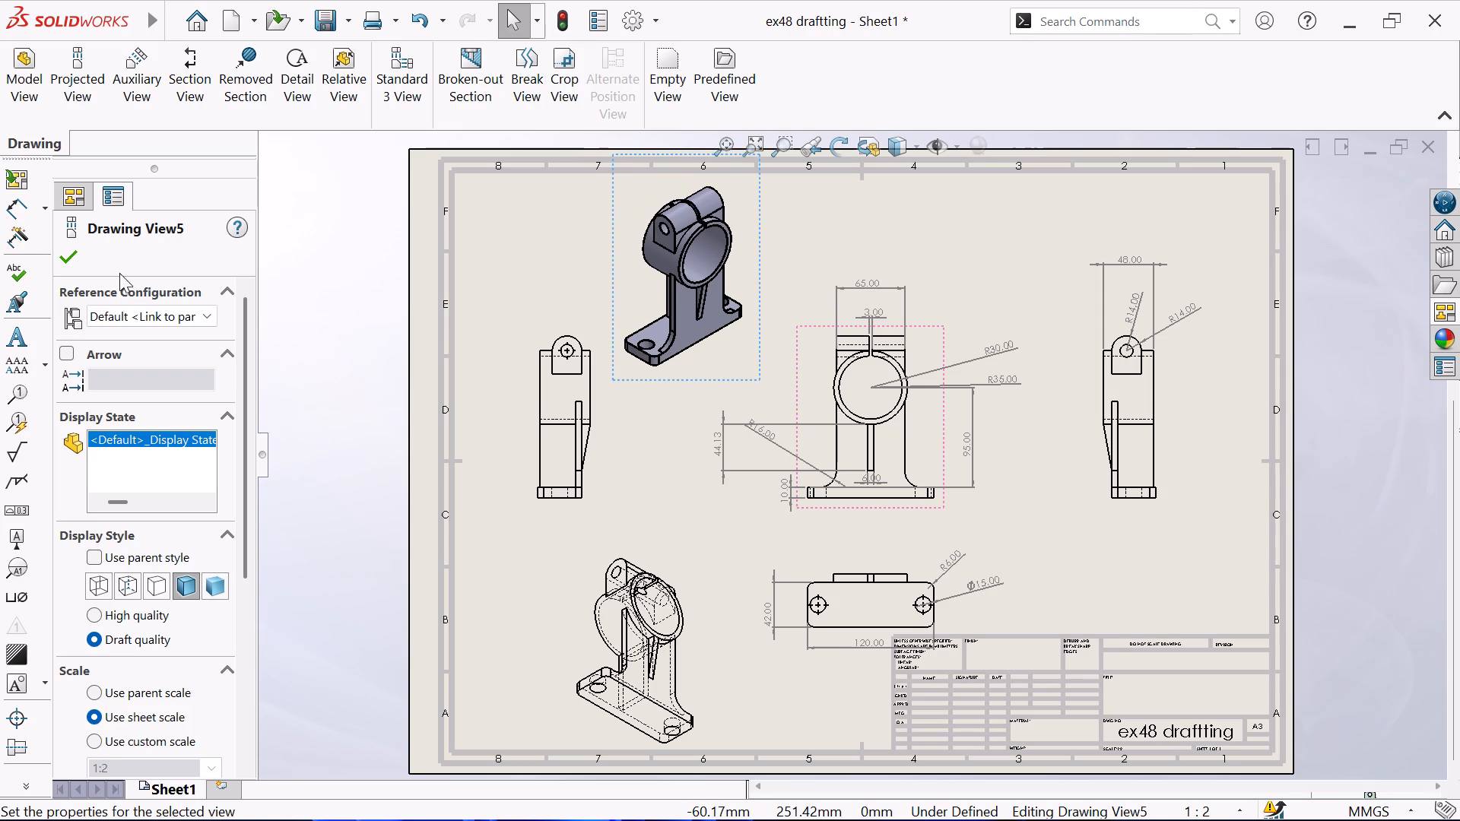
pyautogui.click(67, 253)
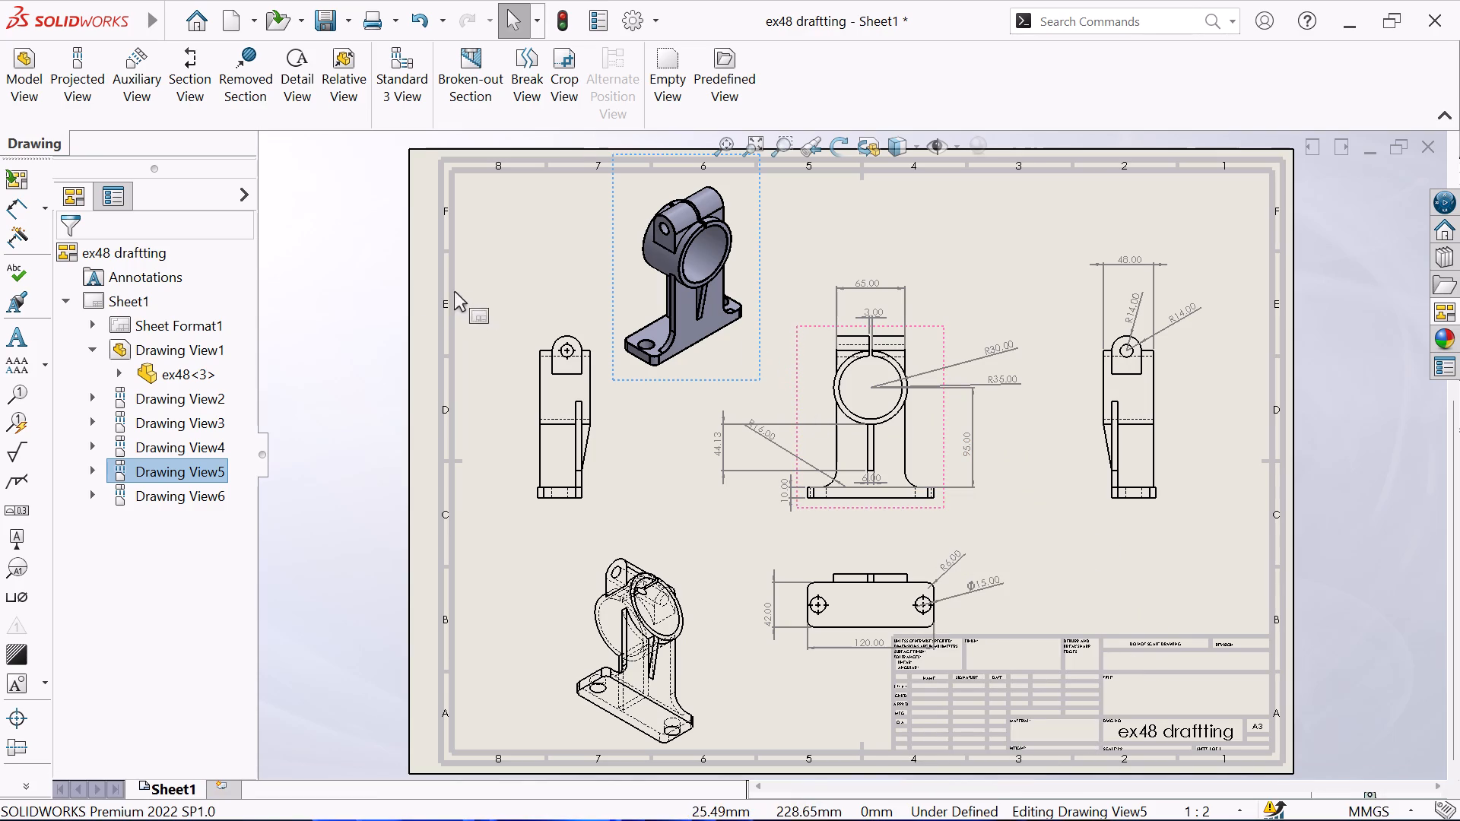
pyautogui.click(322, 288)
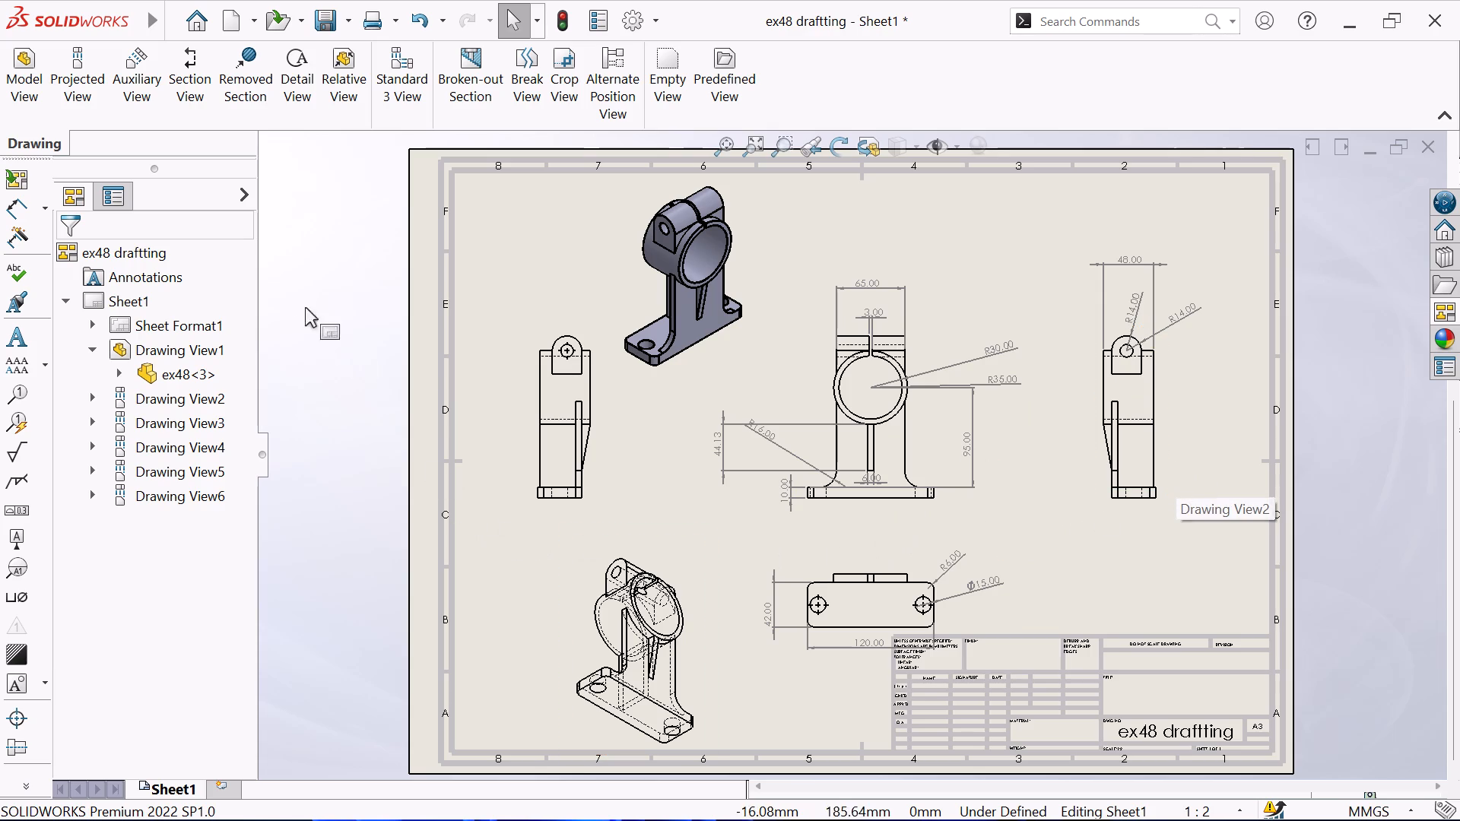
# Dimension the upright's long straight vertical edge in the side view without dimensions, placing the dimension on that edge's outer side.
pyautogui.click(3, 198)
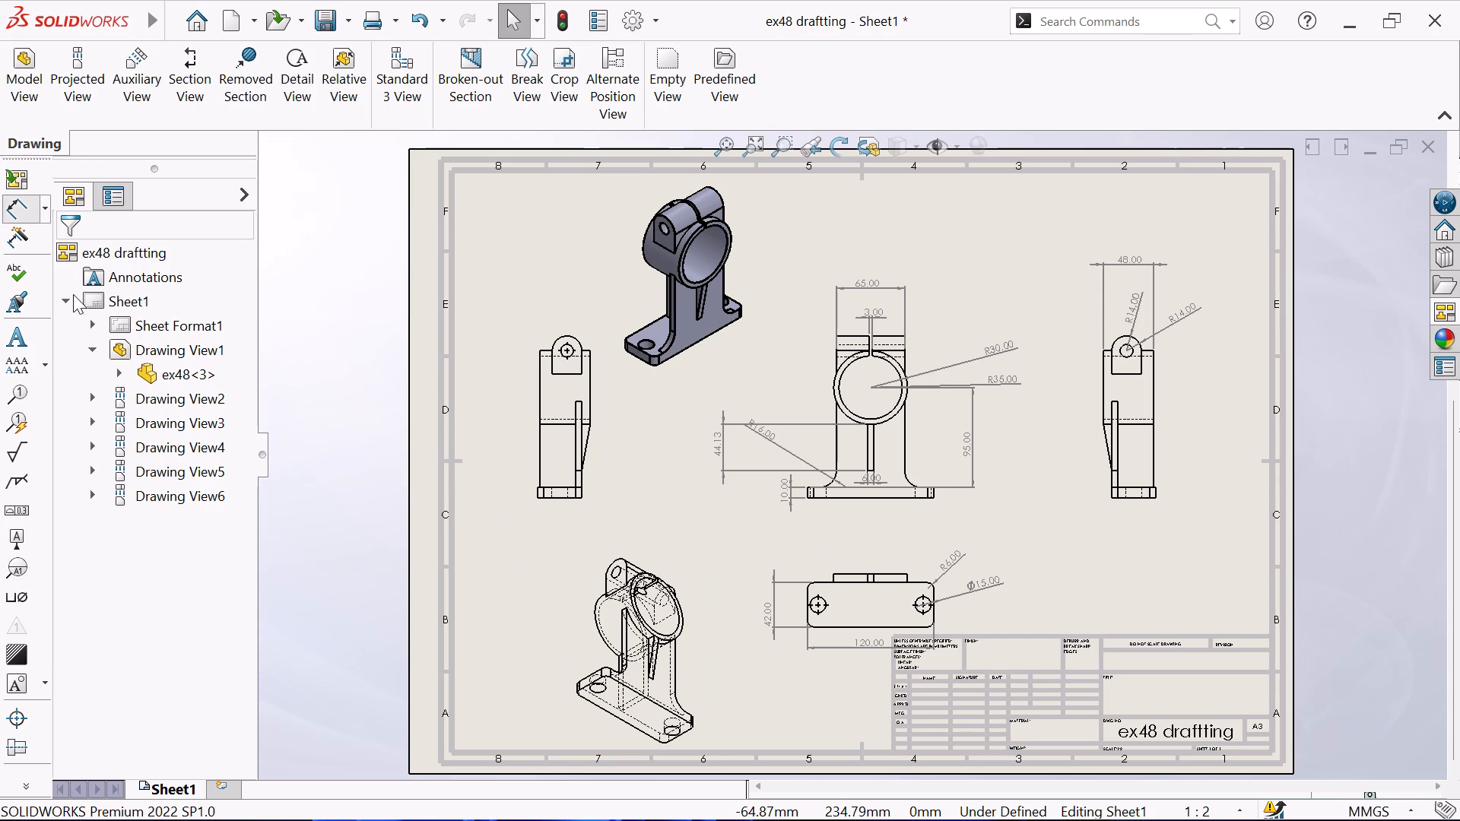
pyautogui.click(539, 464)
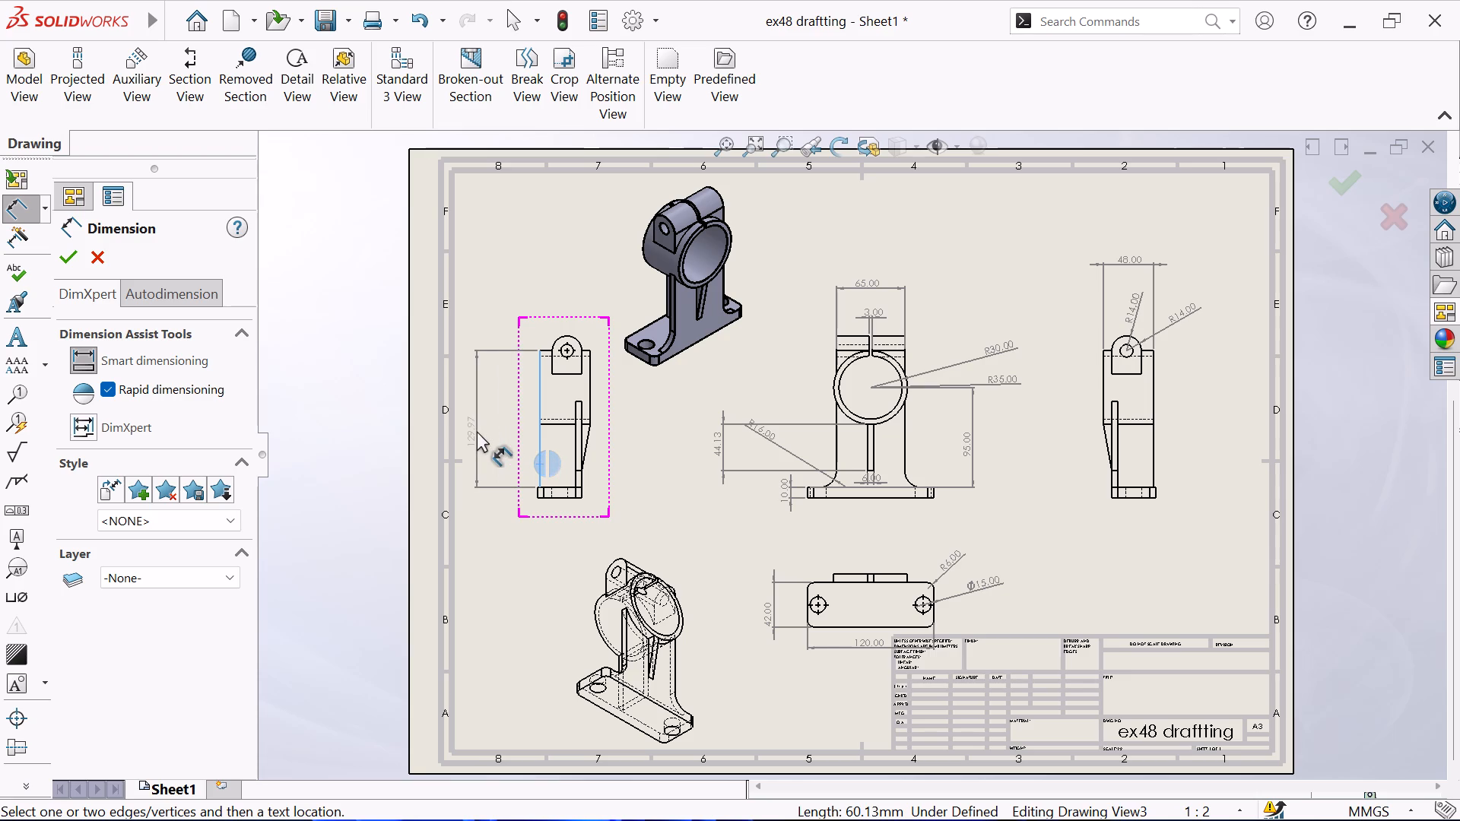
pyautogui.click(477, 431)
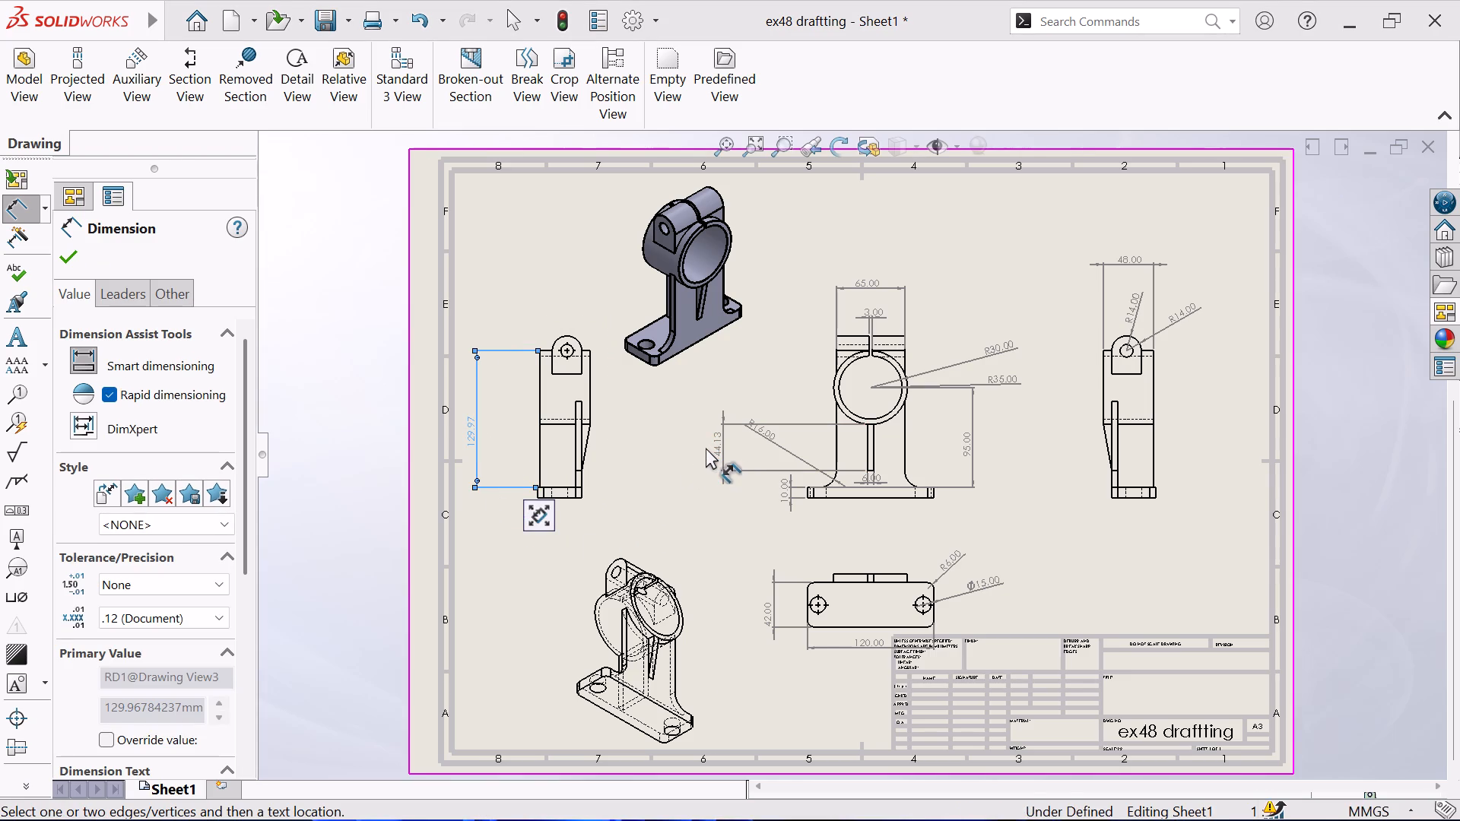
pyautogui.rightClick(629, 383)
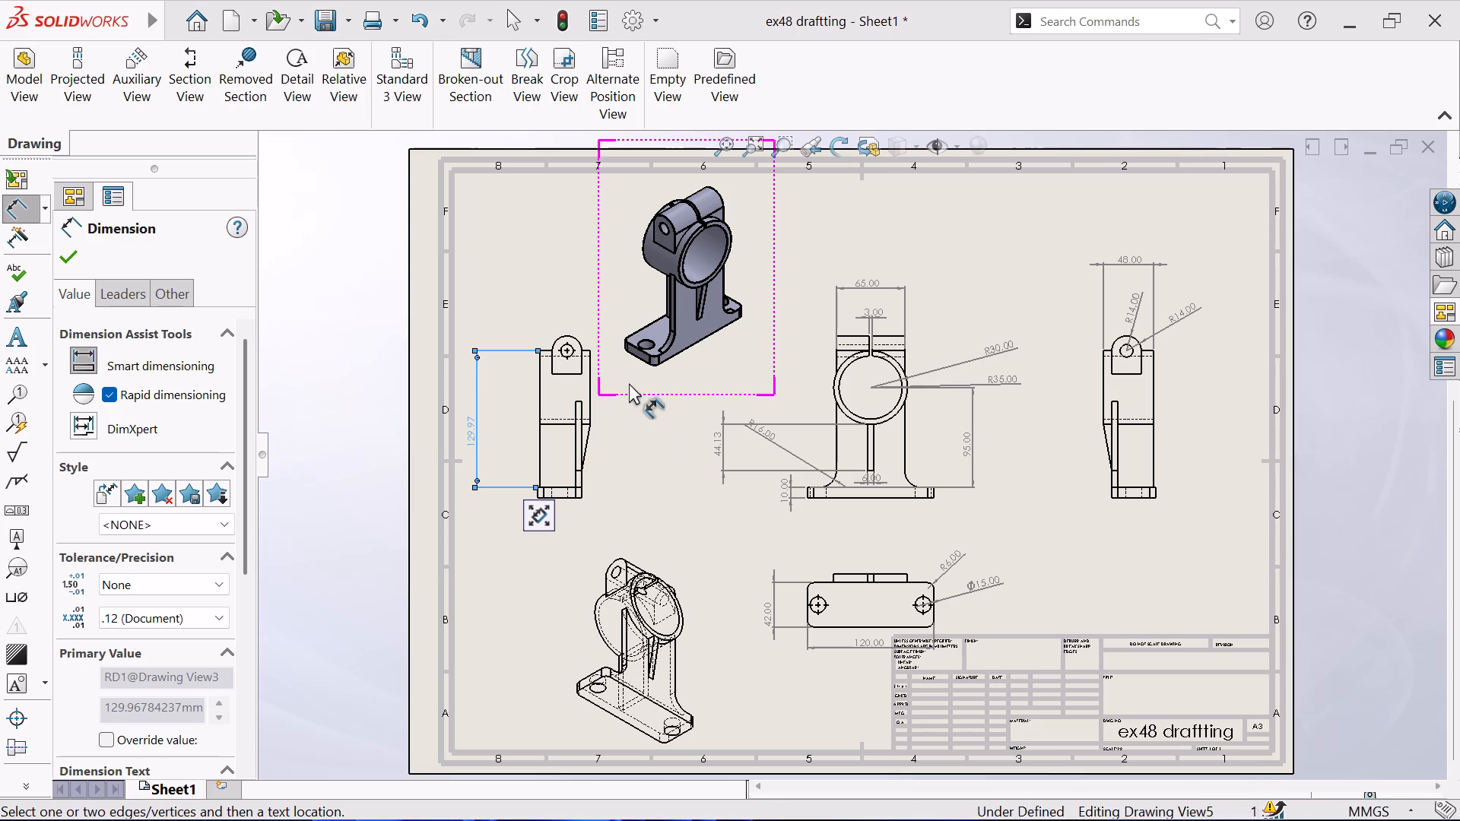
pyautogui.click(656, 477)
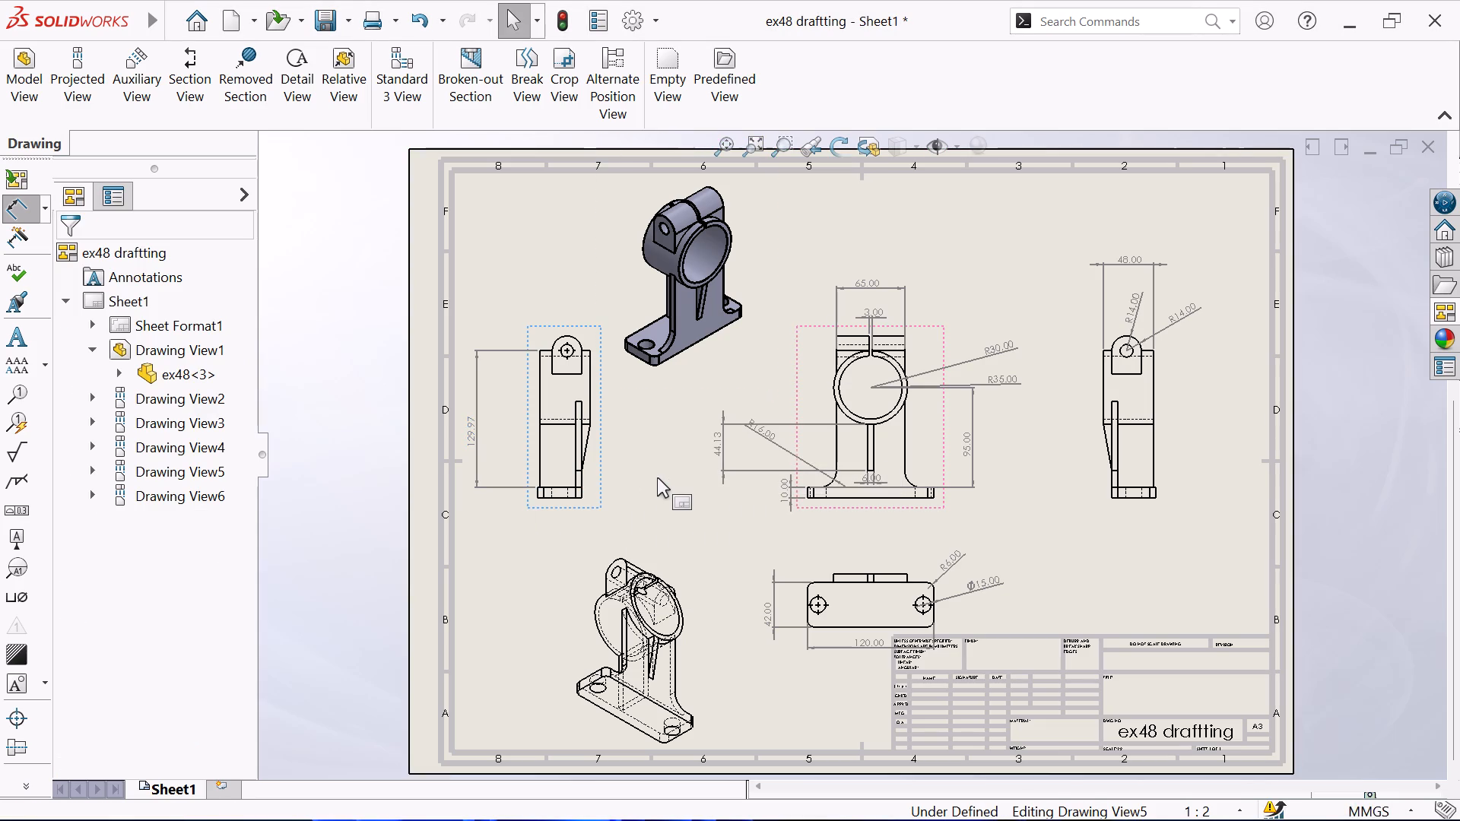
pyautogui.press('Escape')
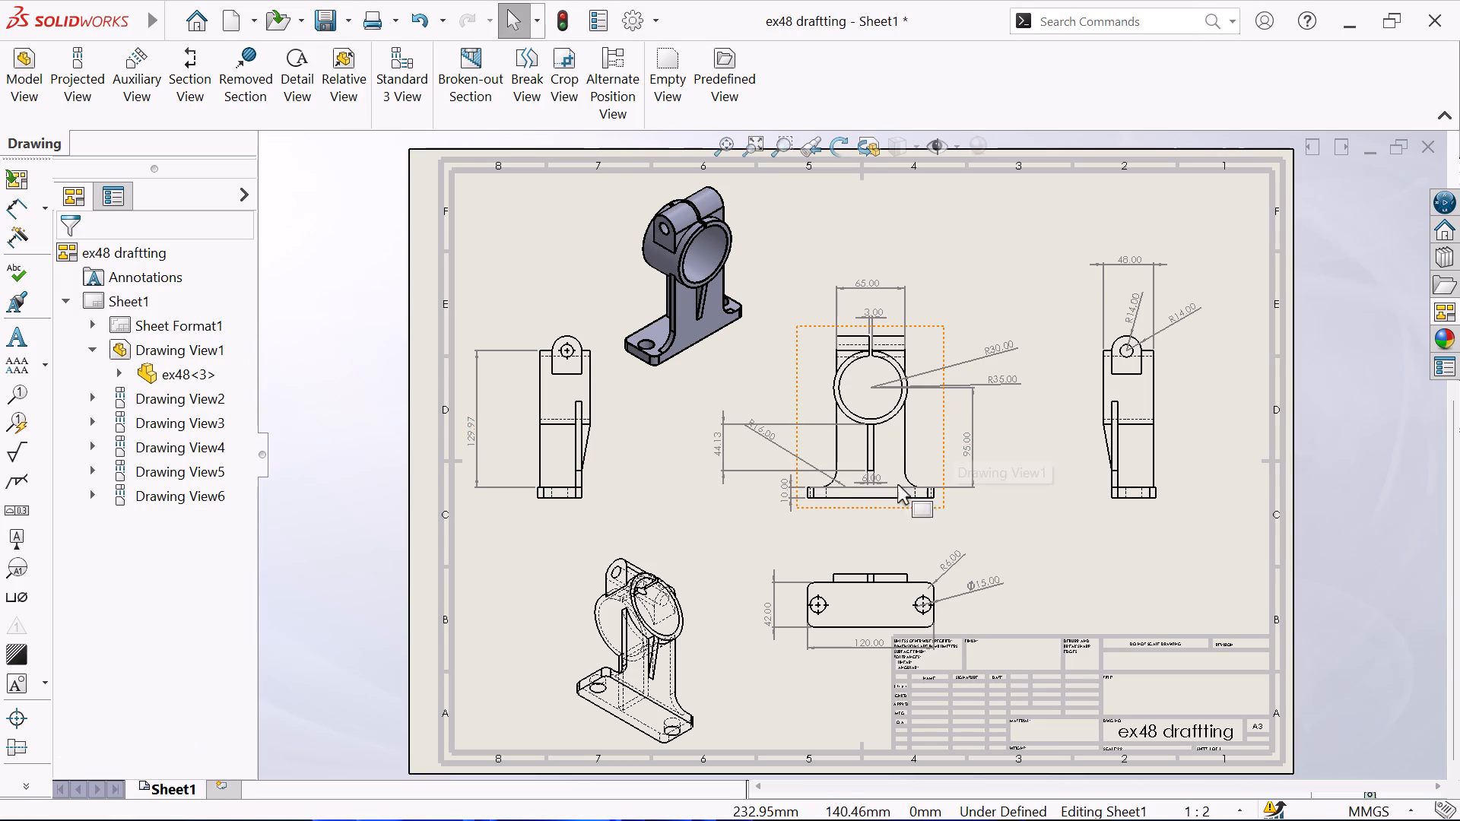
# Save the drawing.
pyautogui.hotkey('ctrl', 's')
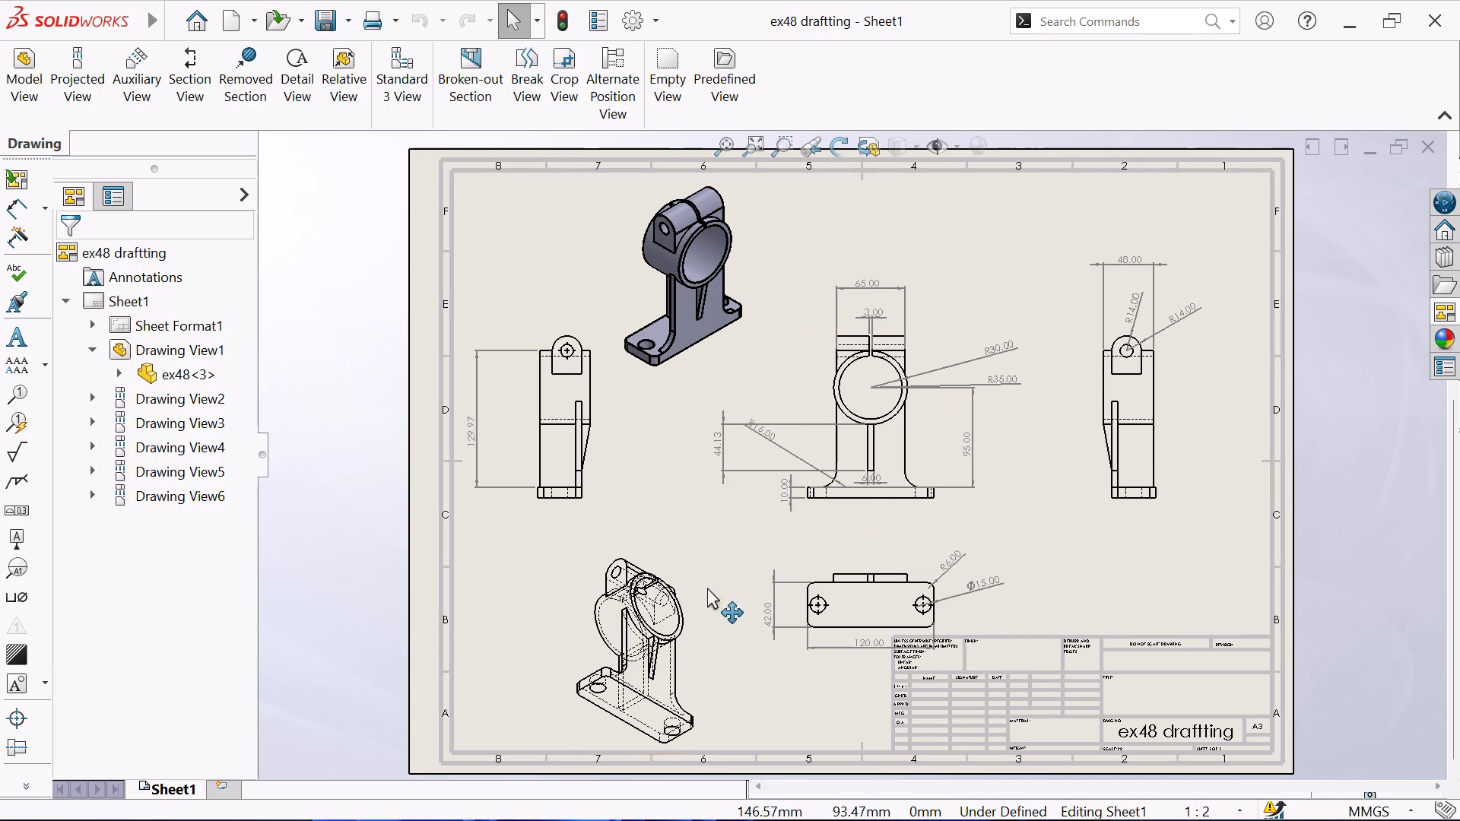
# Set the unshaded isometric view's display style to Hidden Lines Removed, in high quality and at the parent scale.
pyautogui.click(710, 637)
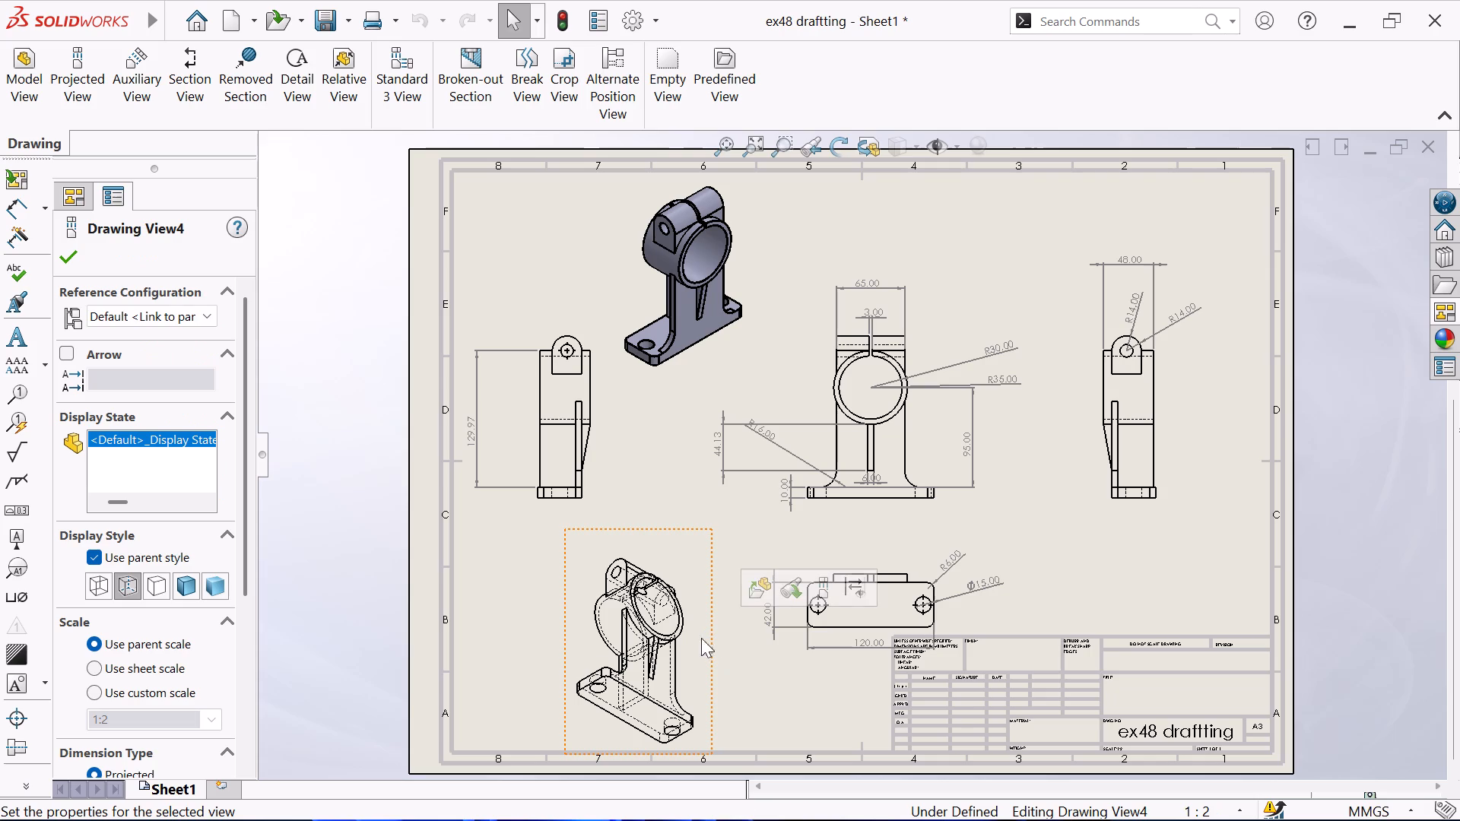
pyautogui.click(157, 591)
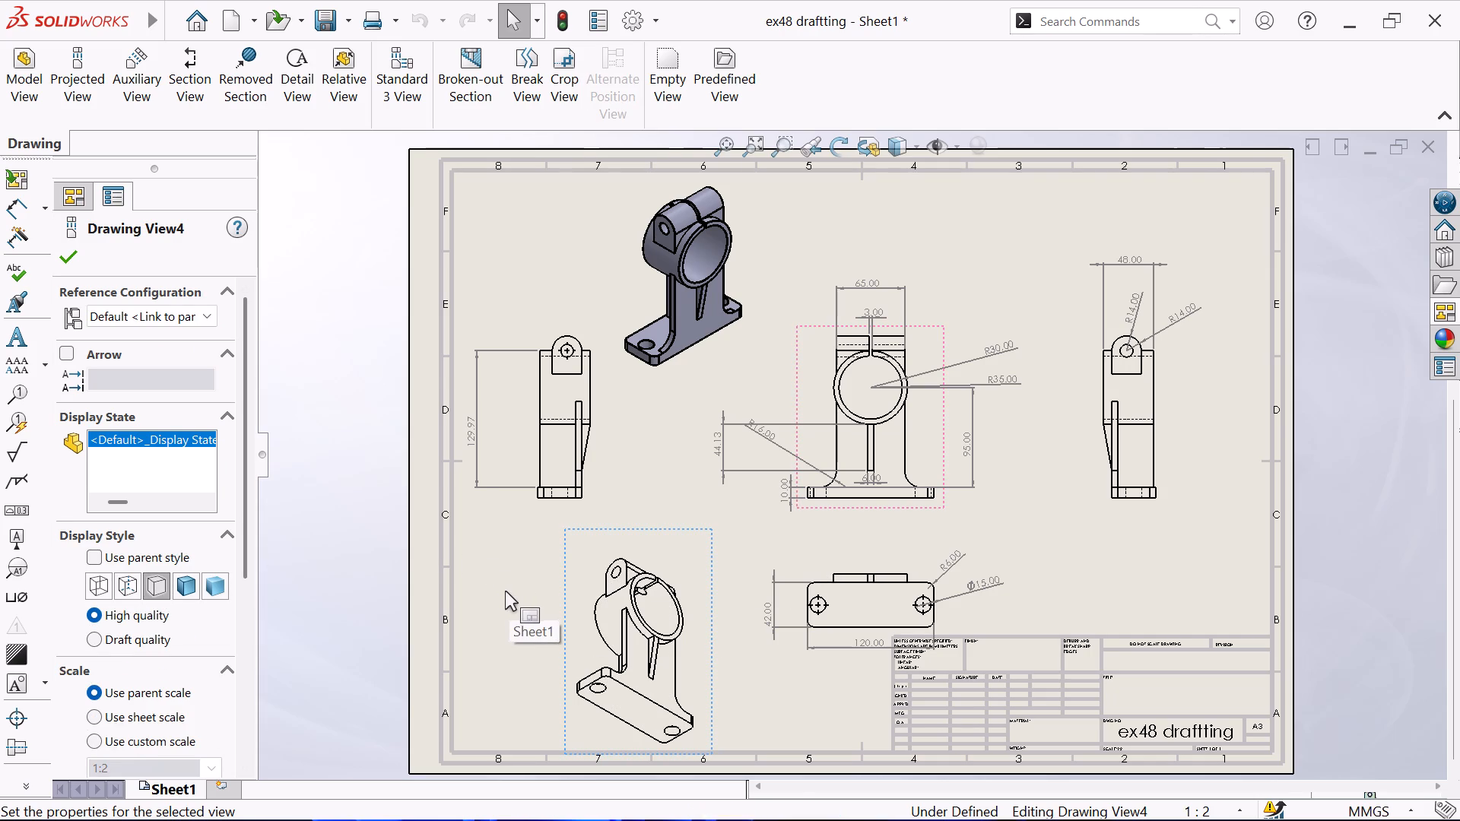
pyautogui.click(92, 638)
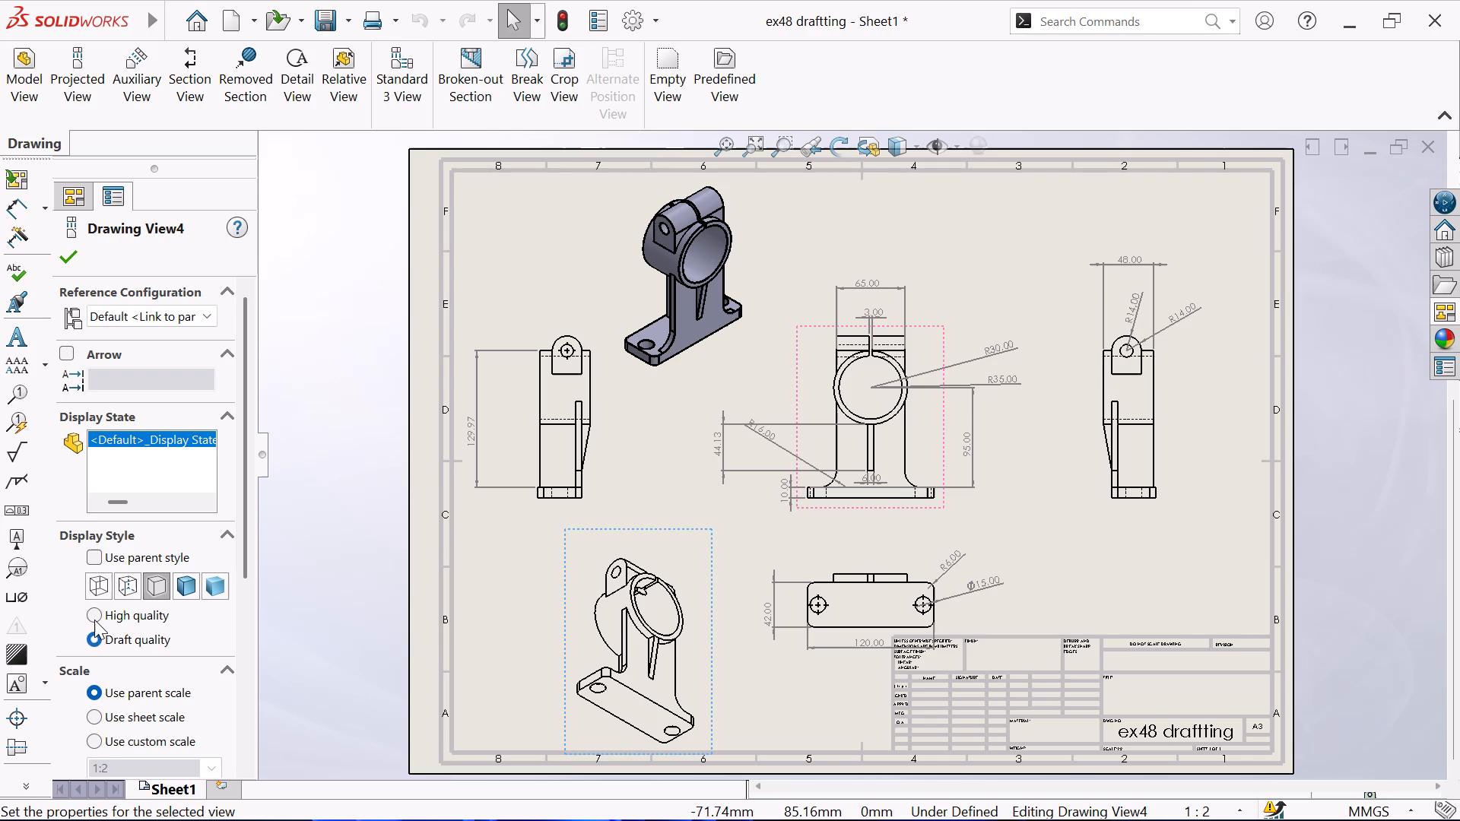
pyautogui.click(94, 614)
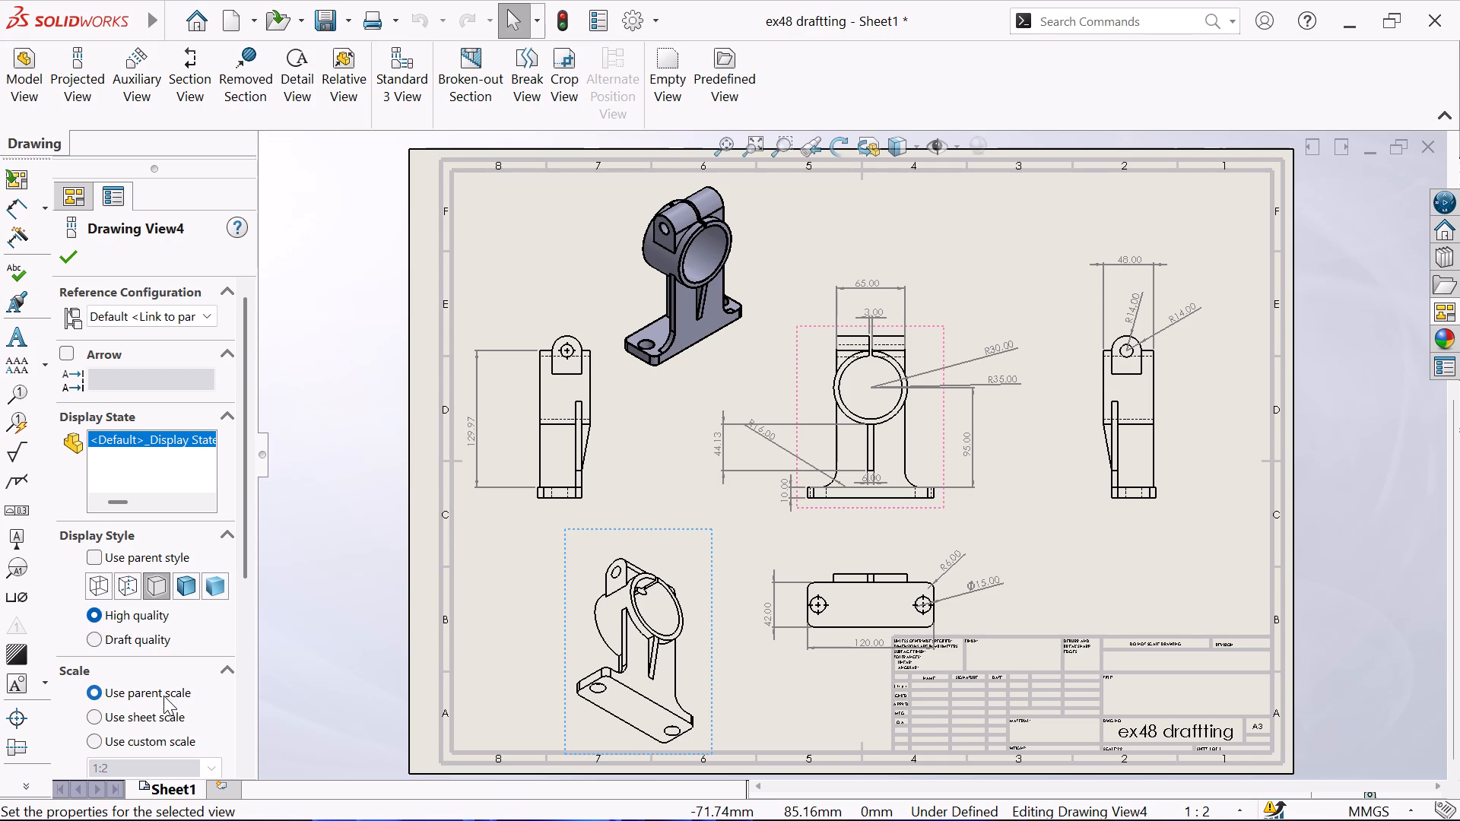
pyautogui.scroll(-2, 163, 696)
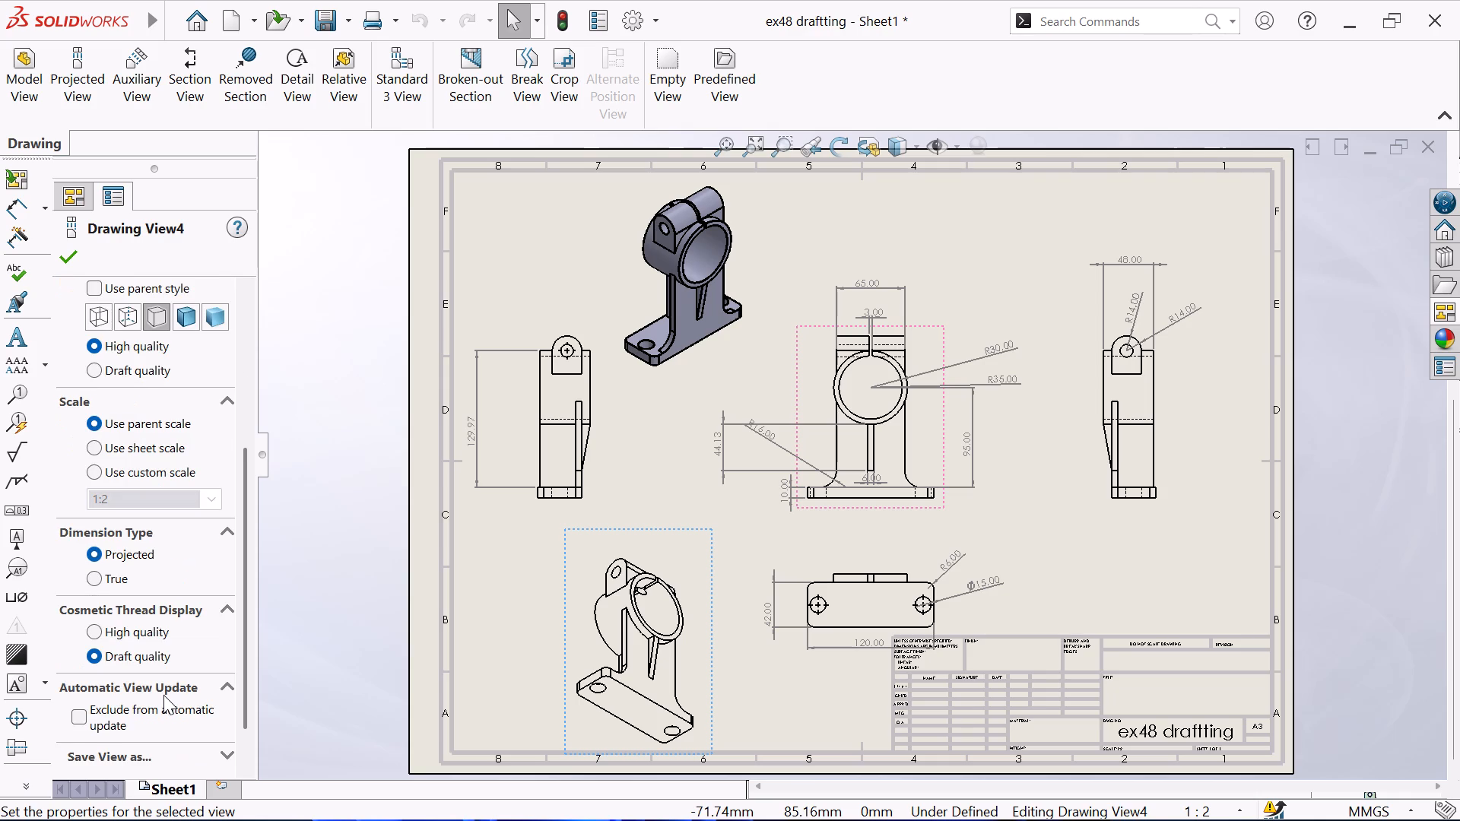
pyautogui.scroll(-1, 163, 684)
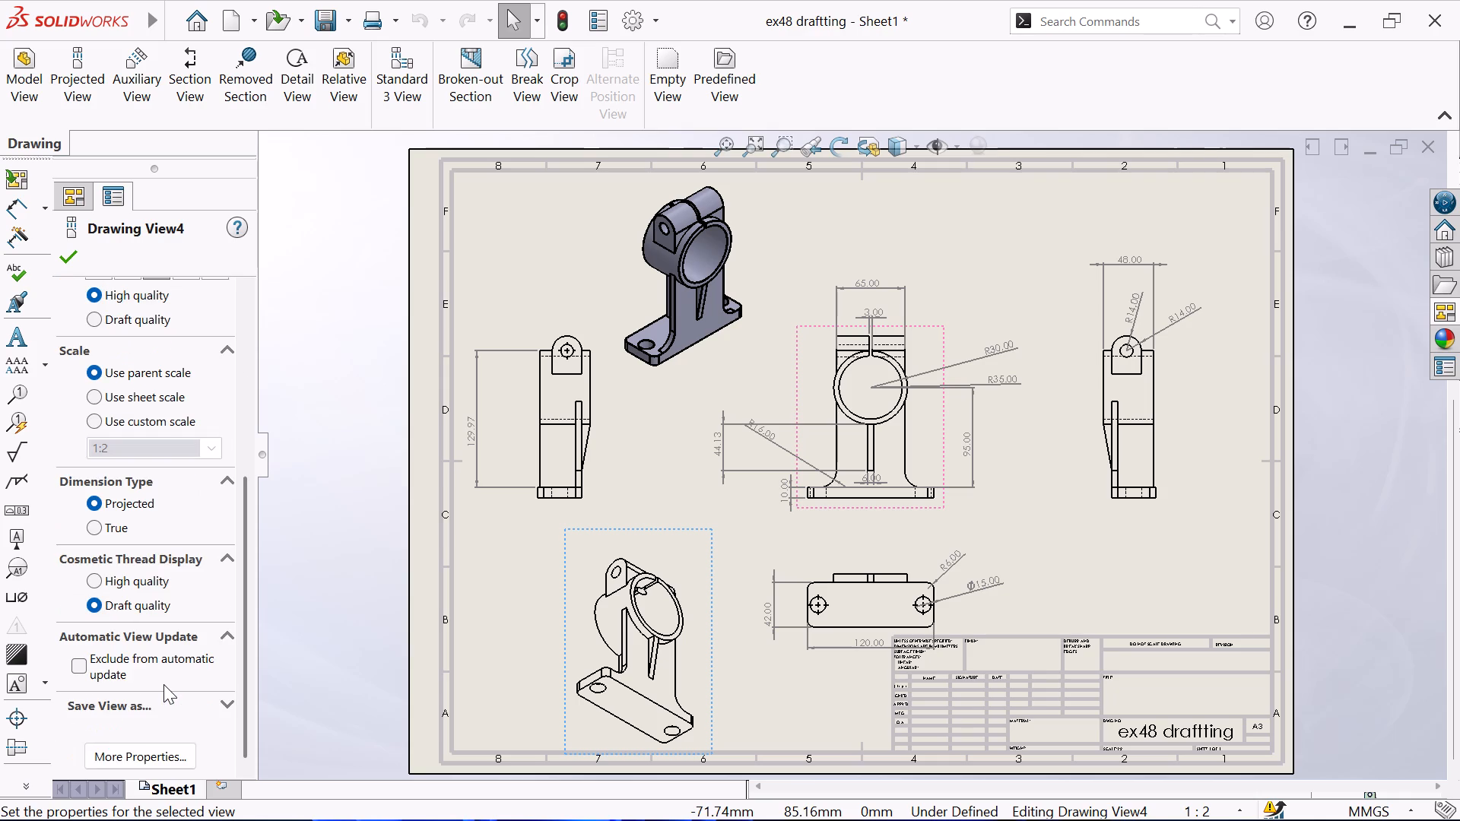
pyautogui.scroll(-1, 163, 685)
pyautogui.scroll(1, 179, 349)
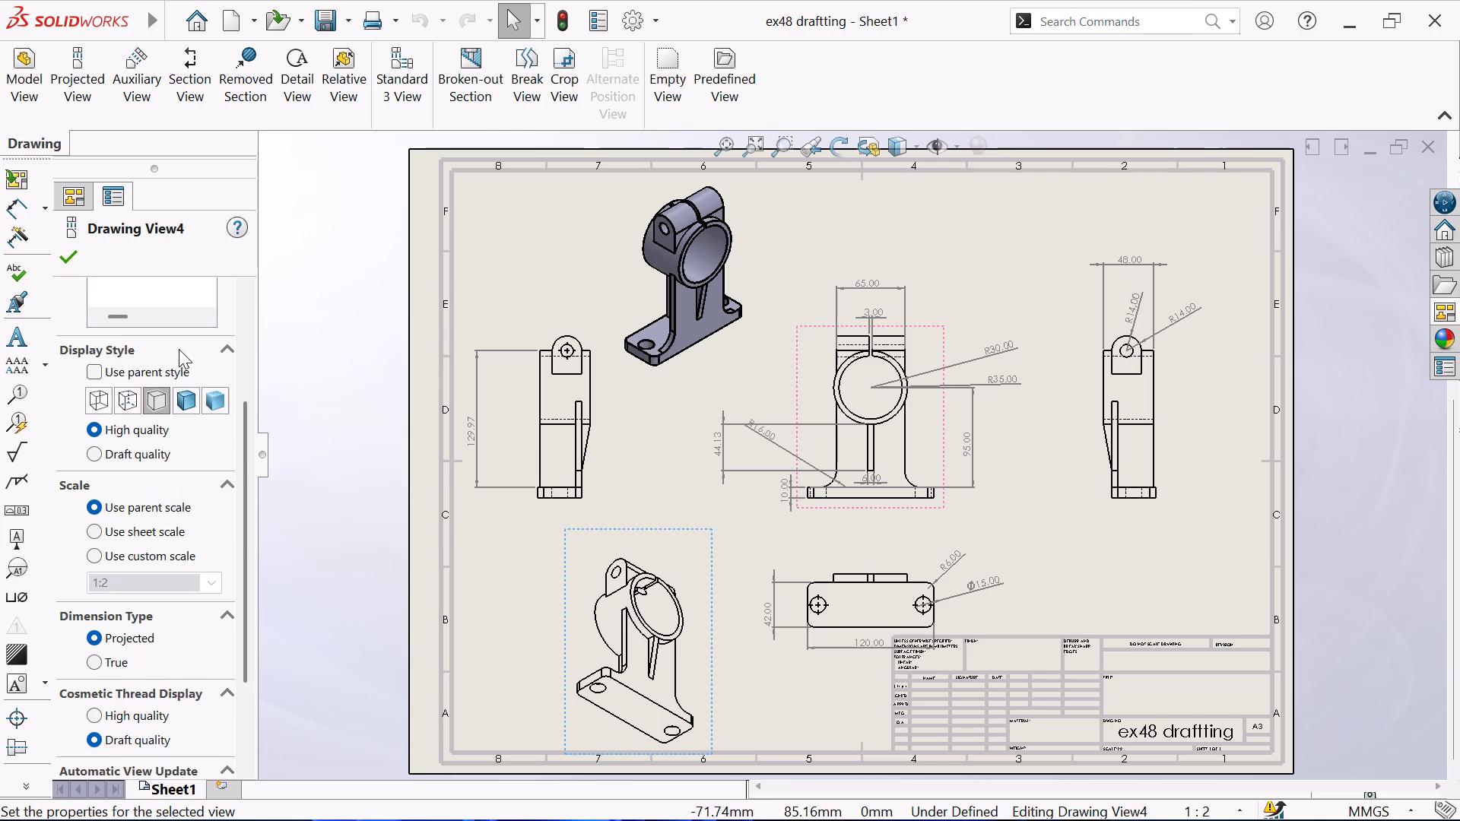
pyautogui.click(64, 255)
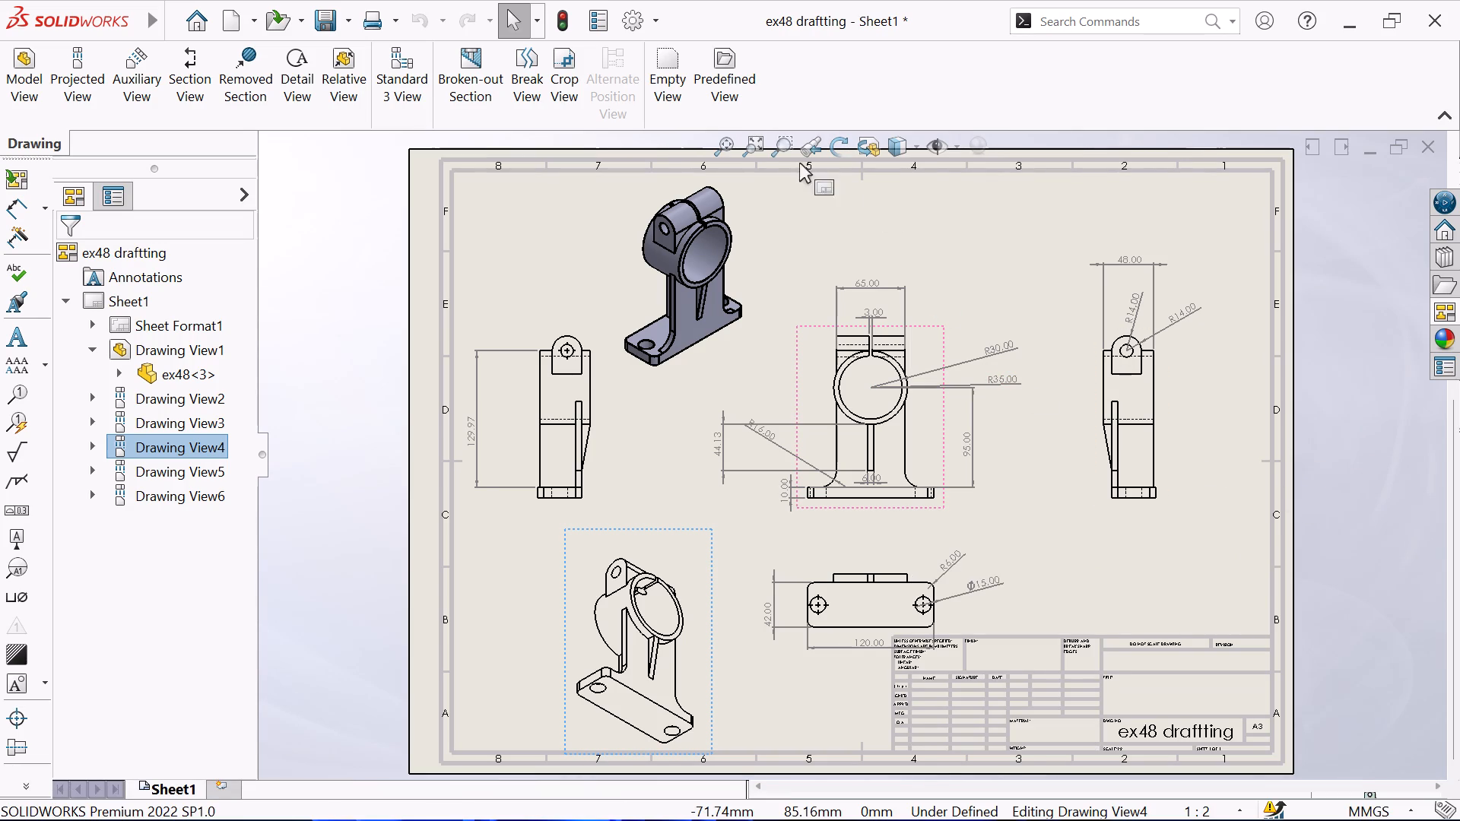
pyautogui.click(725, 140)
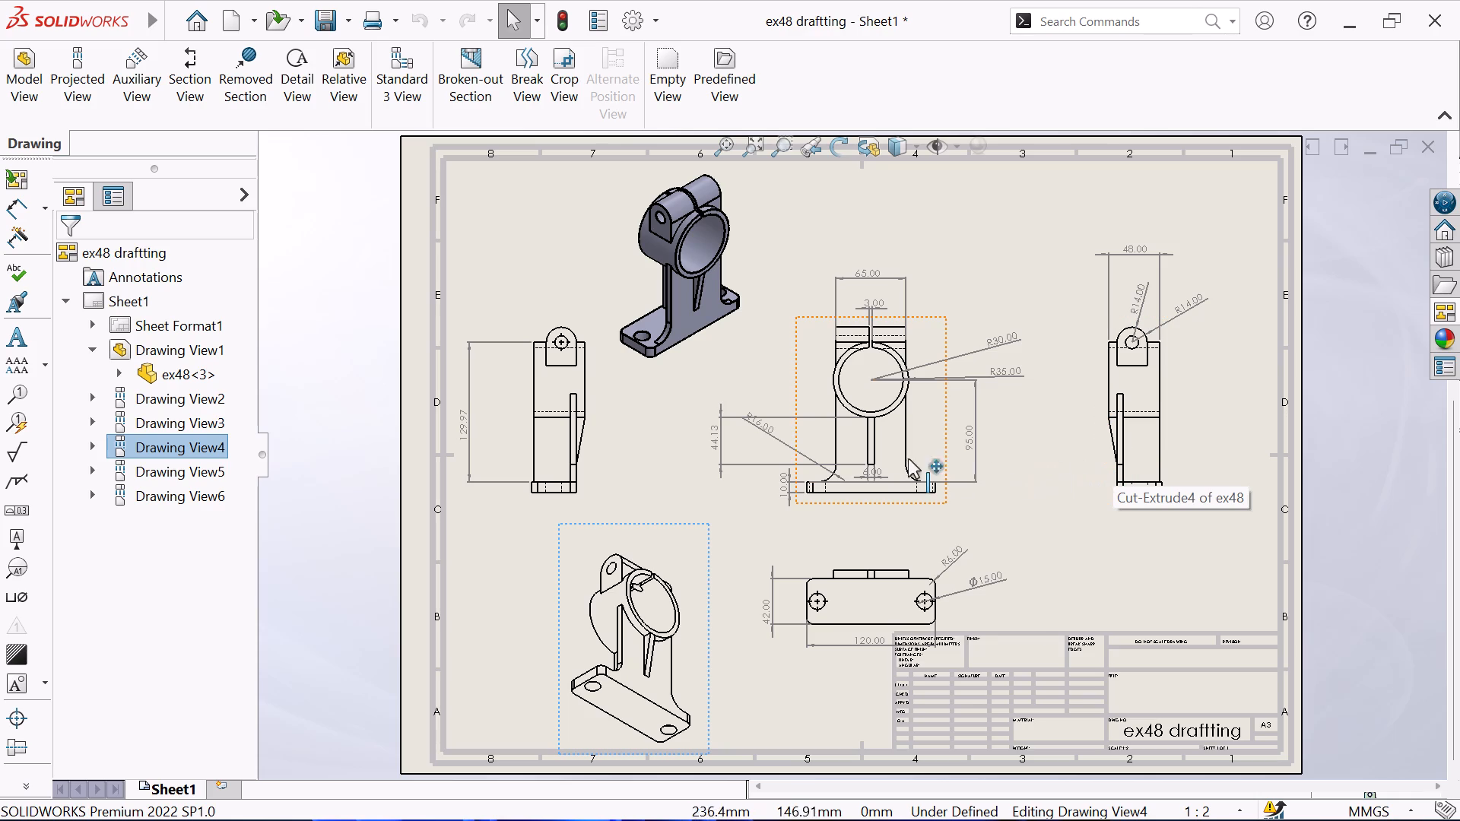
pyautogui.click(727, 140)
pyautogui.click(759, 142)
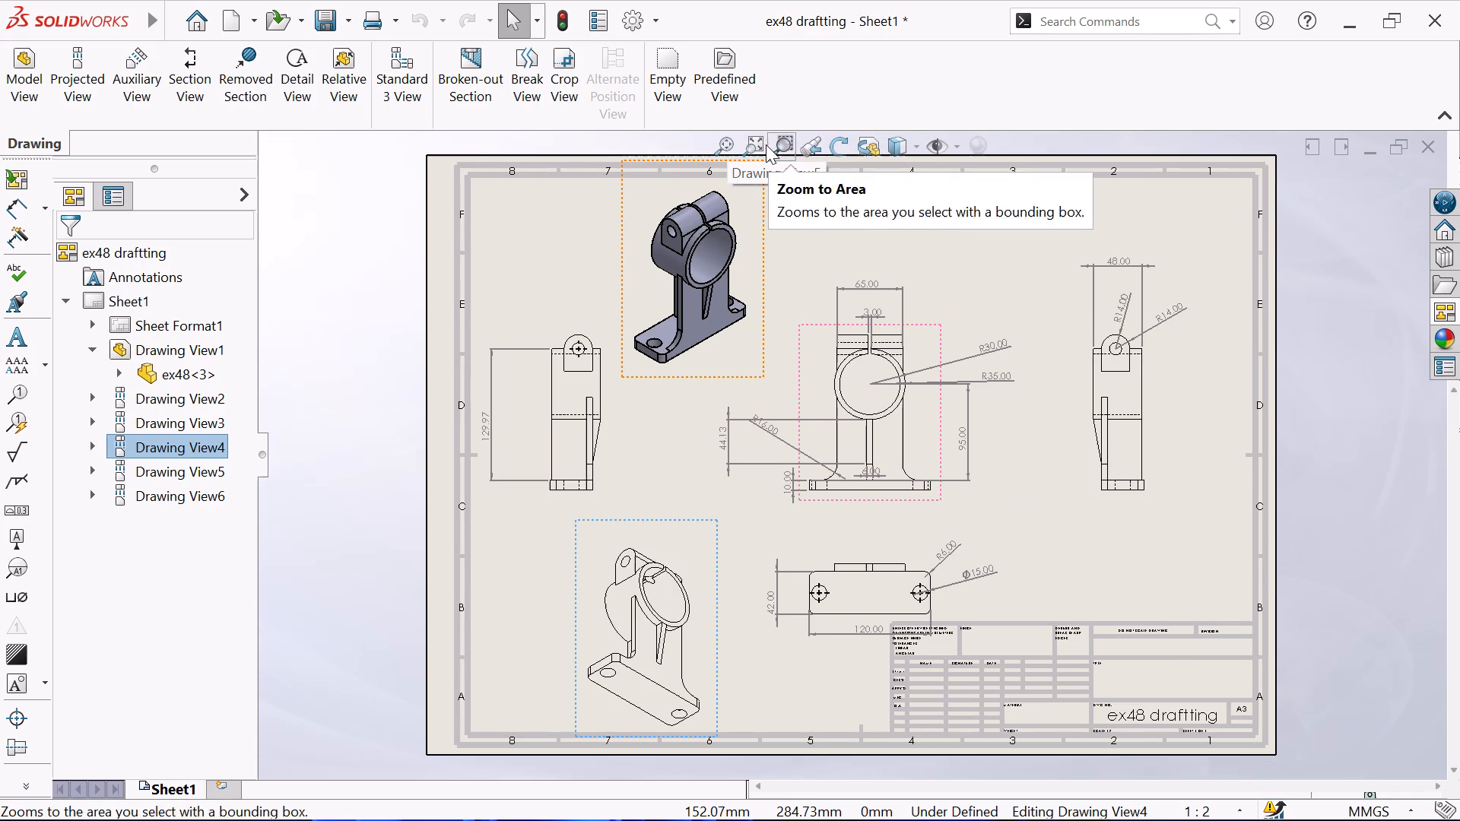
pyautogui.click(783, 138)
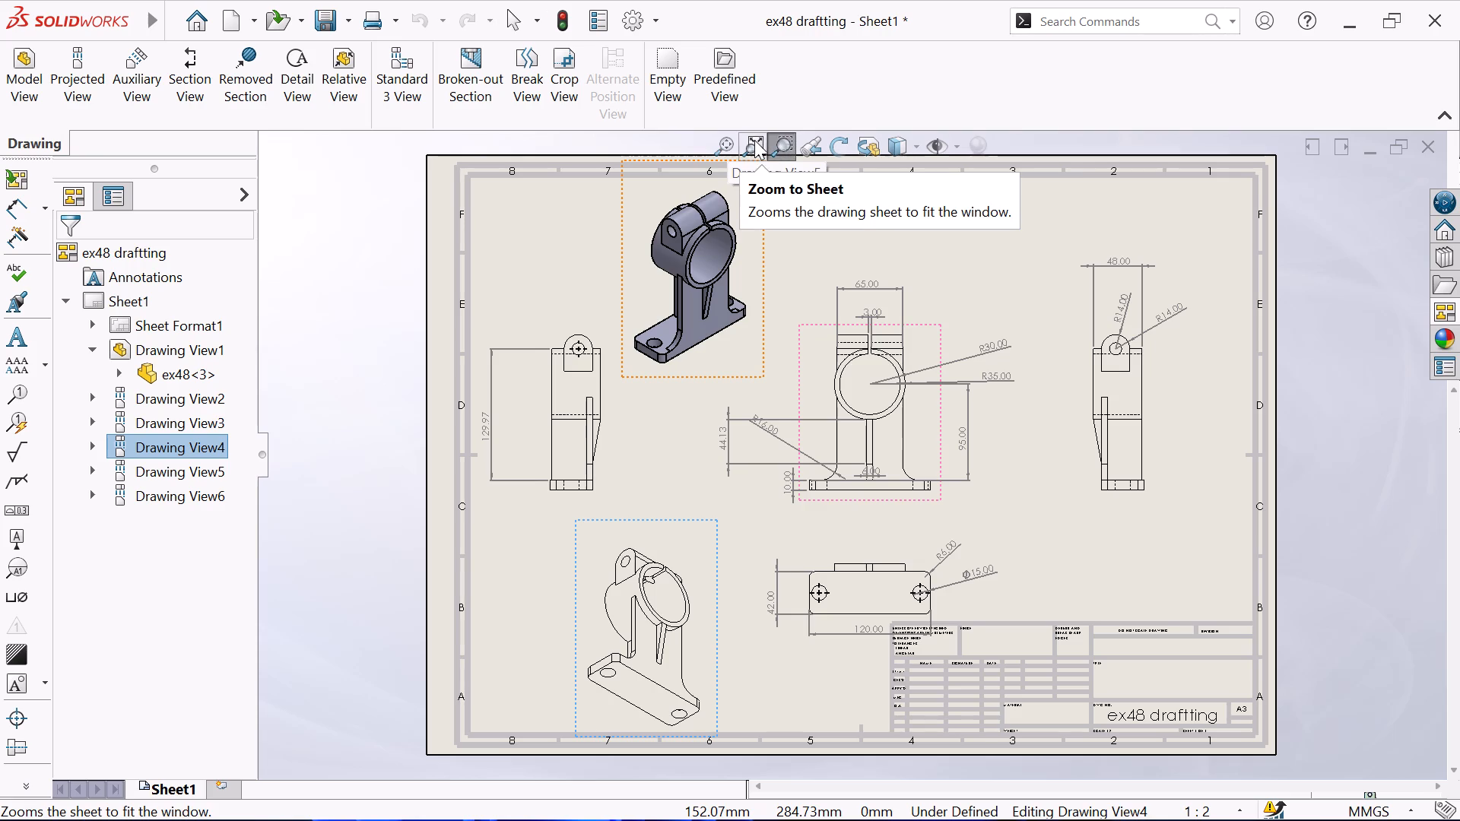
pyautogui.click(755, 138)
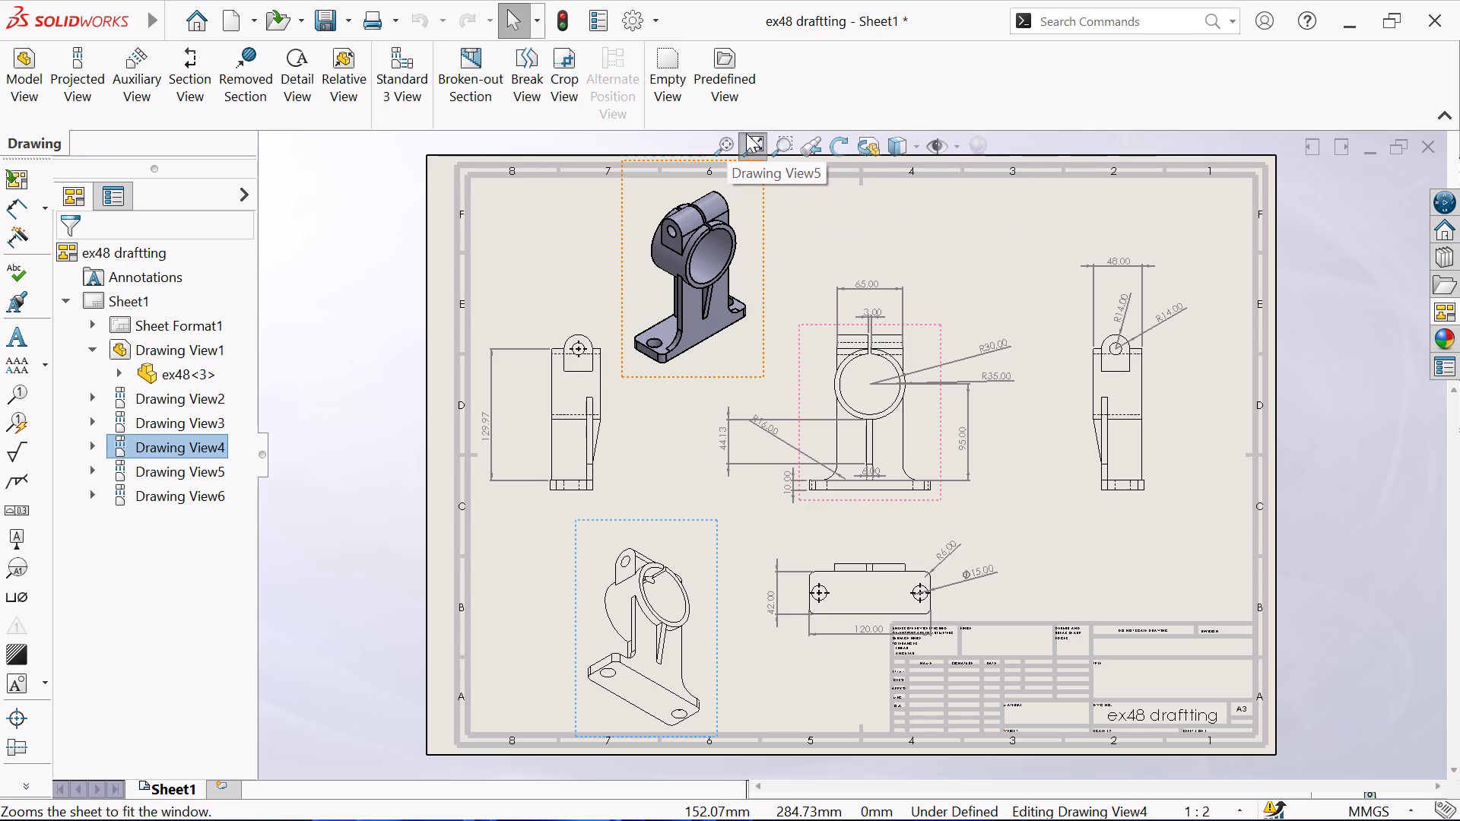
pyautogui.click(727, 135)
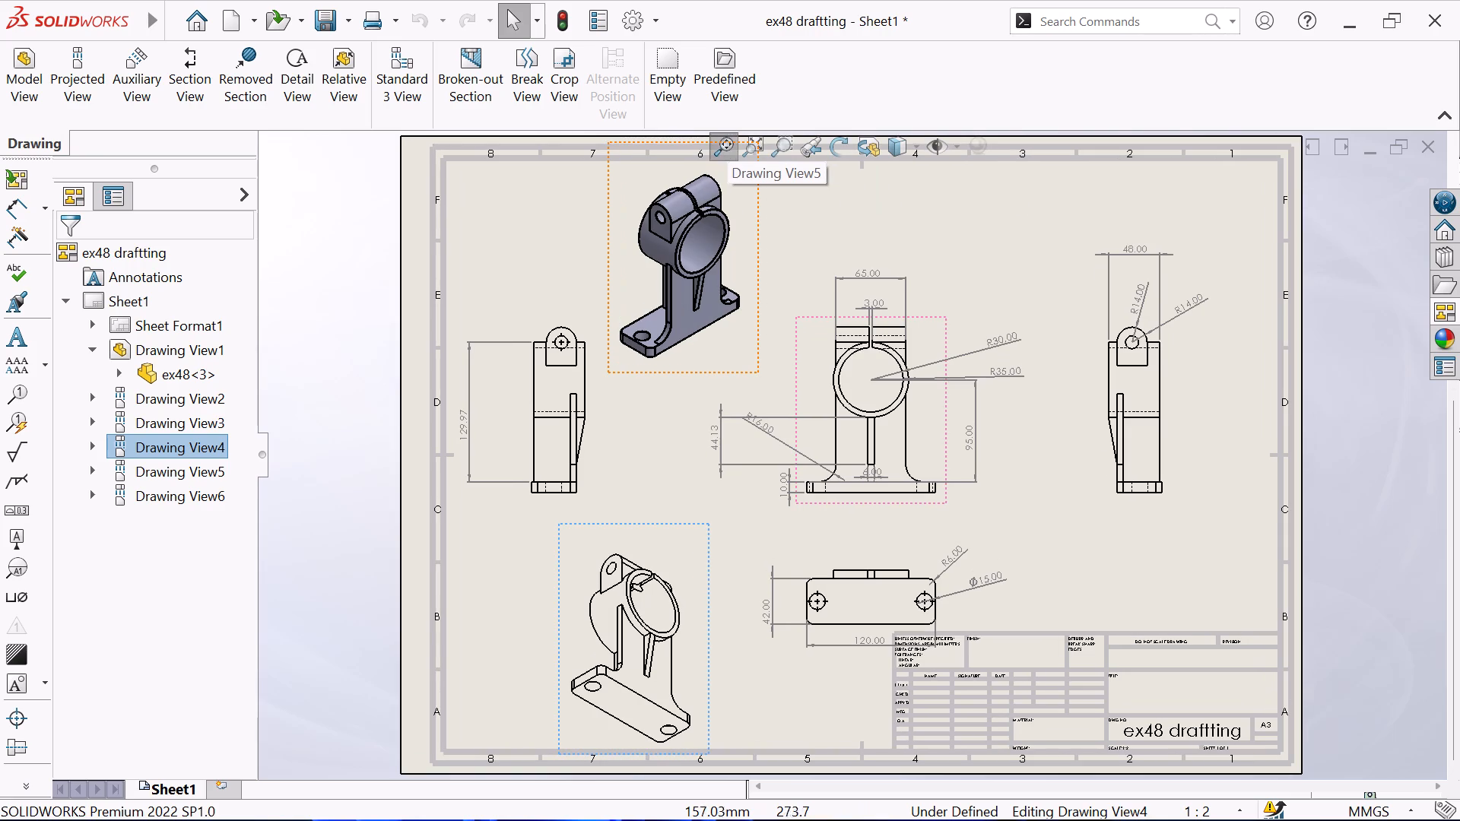
# Save the drawing with the updated isometric view.
pyautogui.hotkey('ctrl', 's')
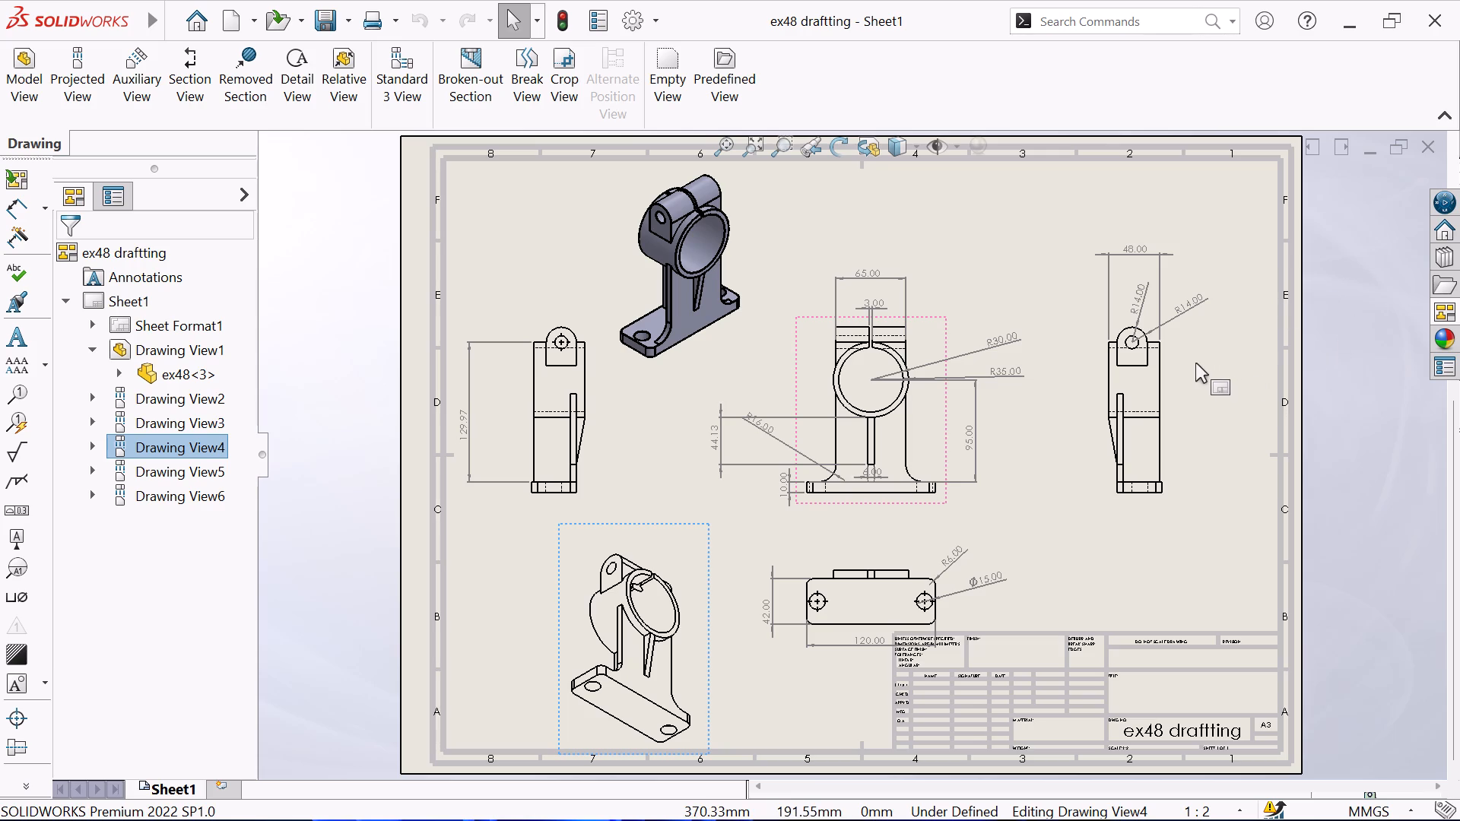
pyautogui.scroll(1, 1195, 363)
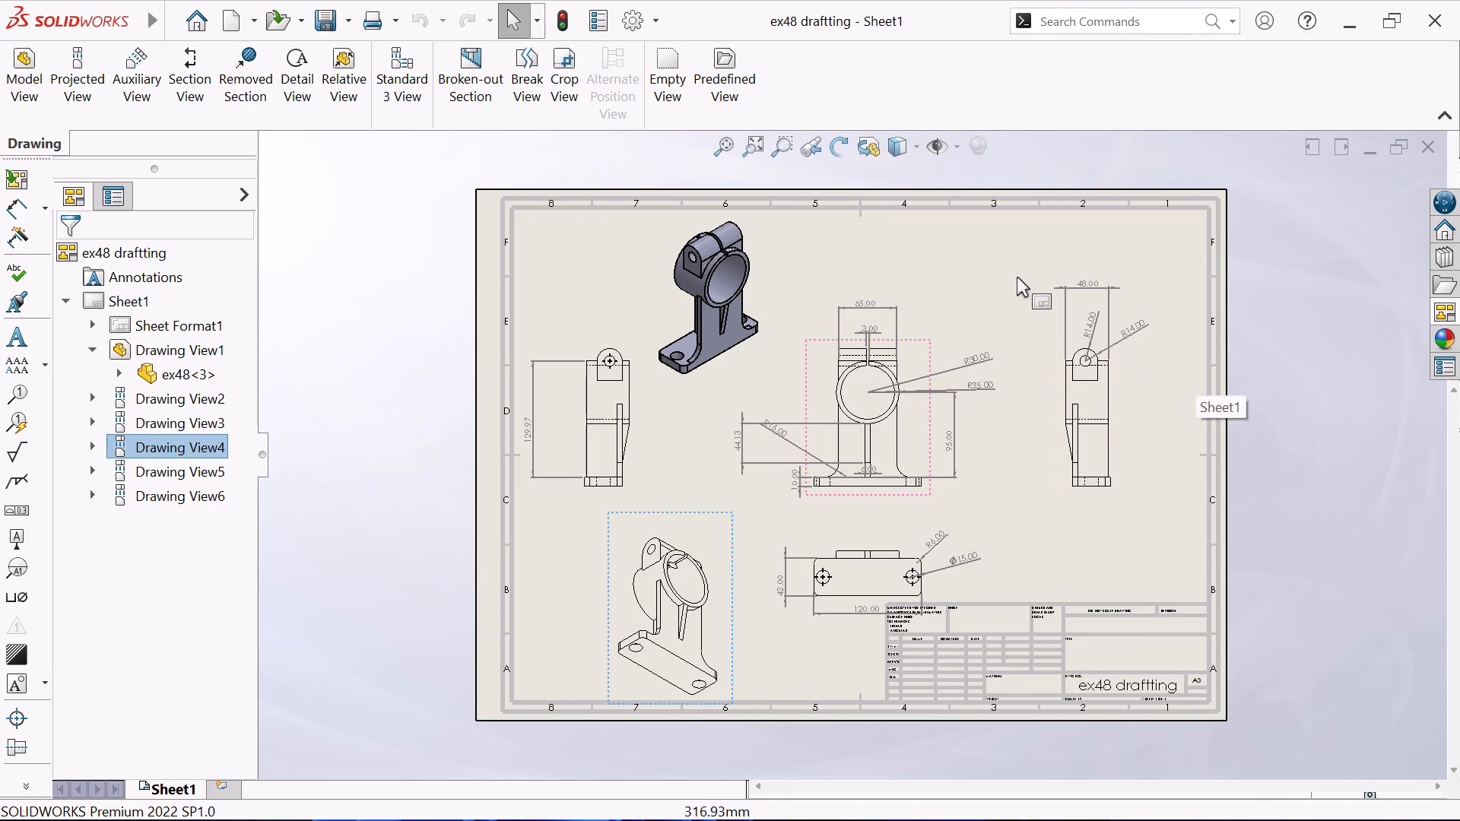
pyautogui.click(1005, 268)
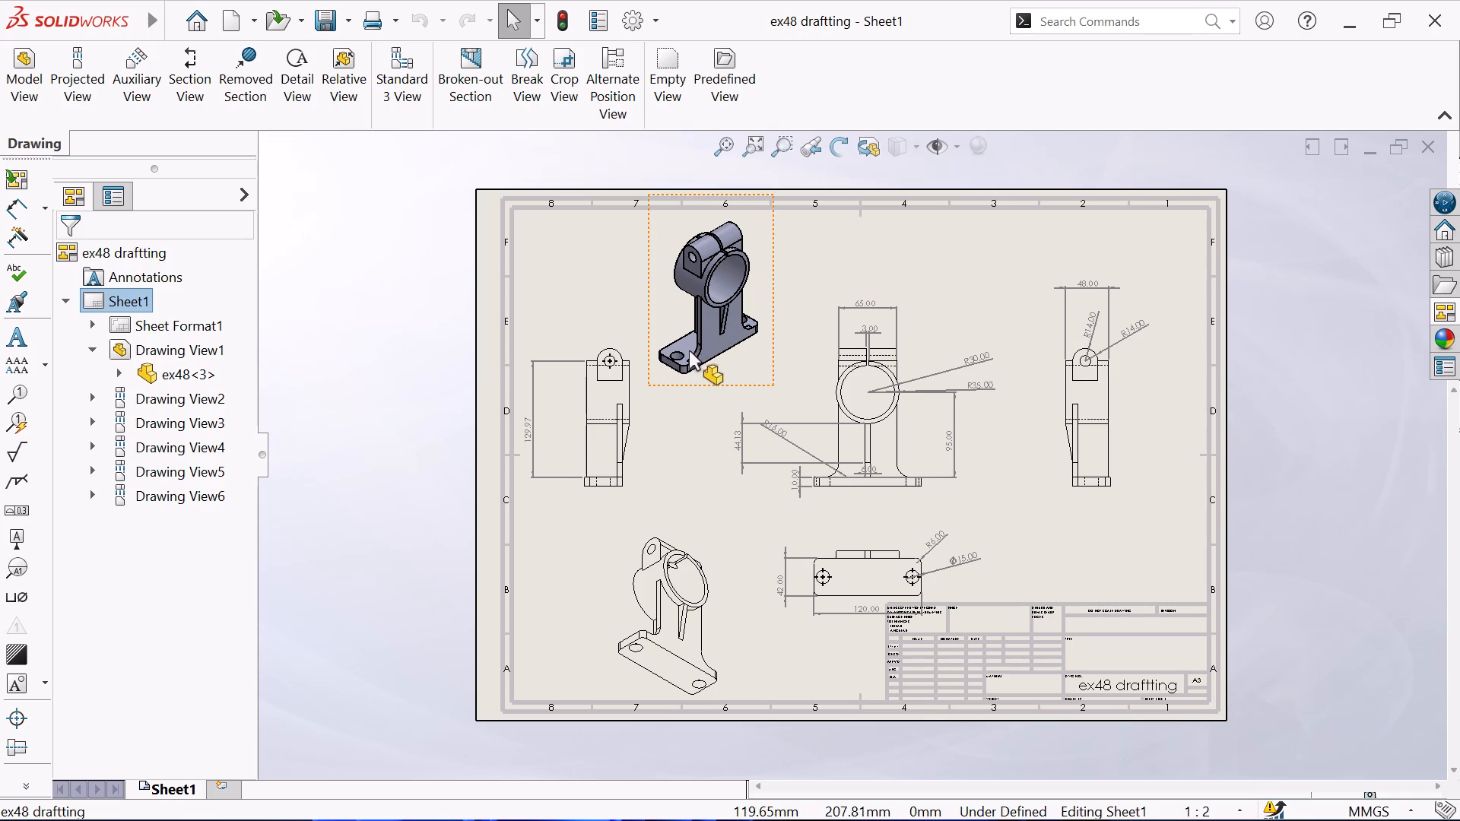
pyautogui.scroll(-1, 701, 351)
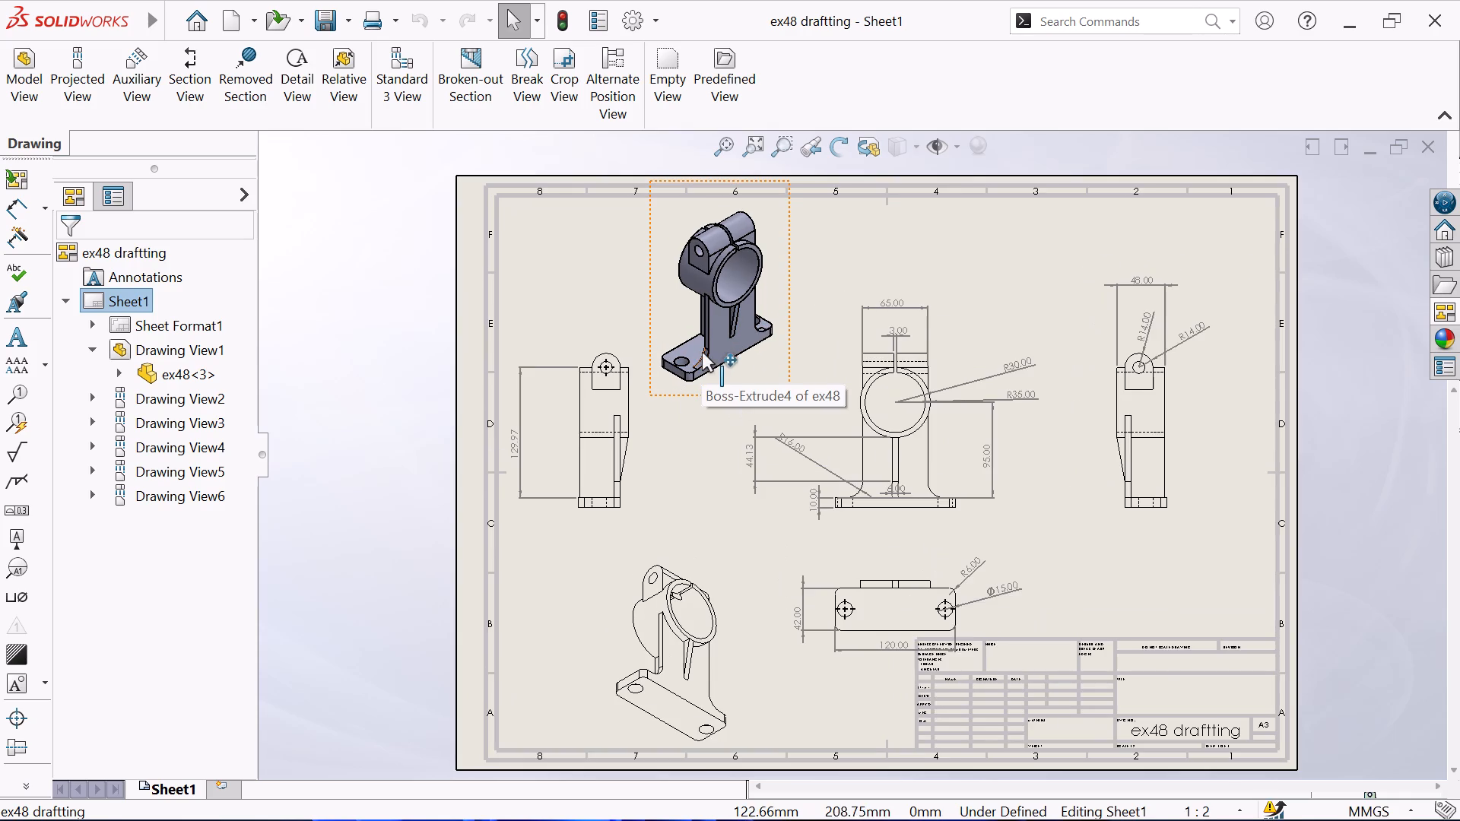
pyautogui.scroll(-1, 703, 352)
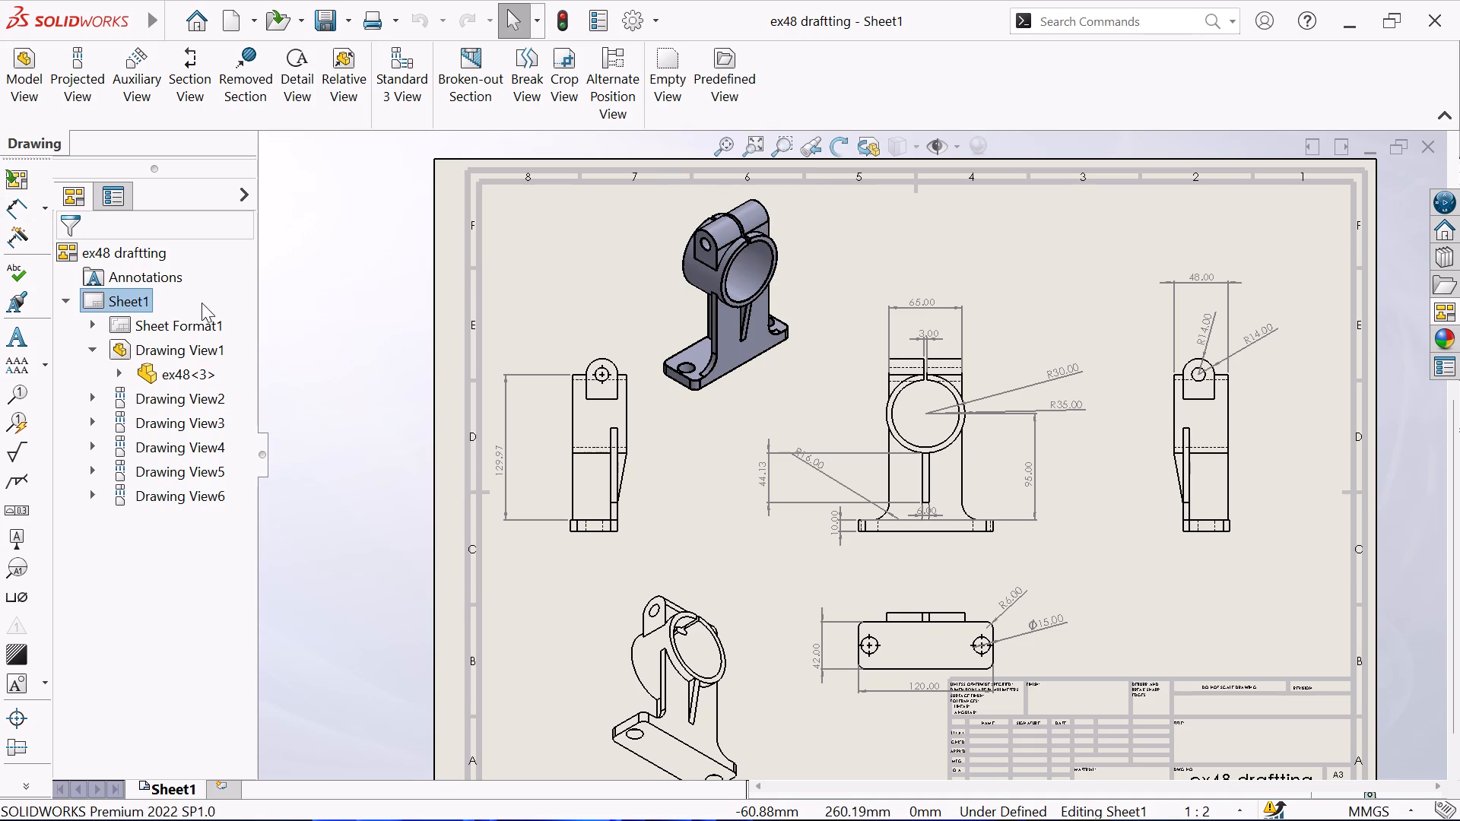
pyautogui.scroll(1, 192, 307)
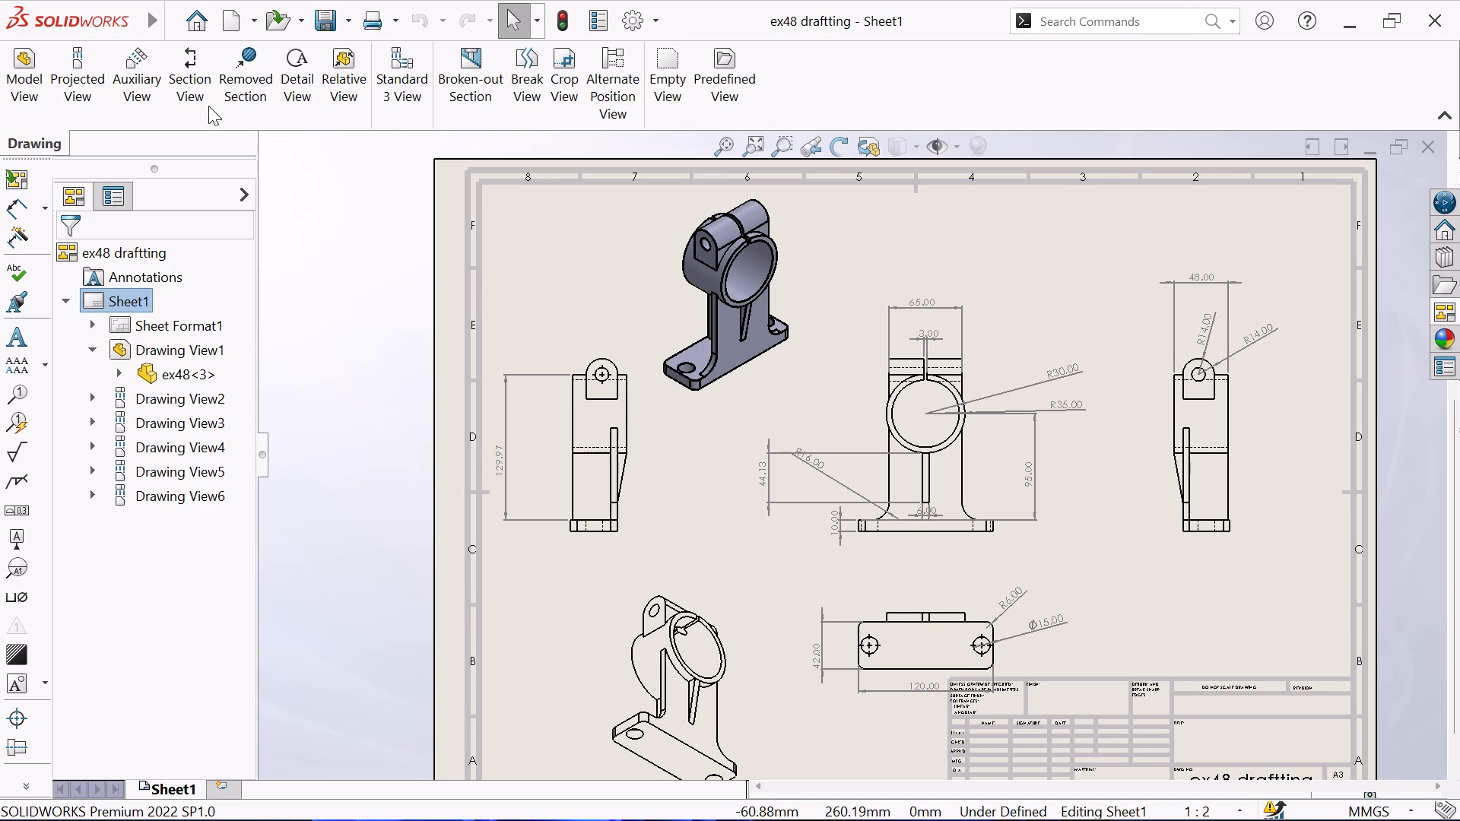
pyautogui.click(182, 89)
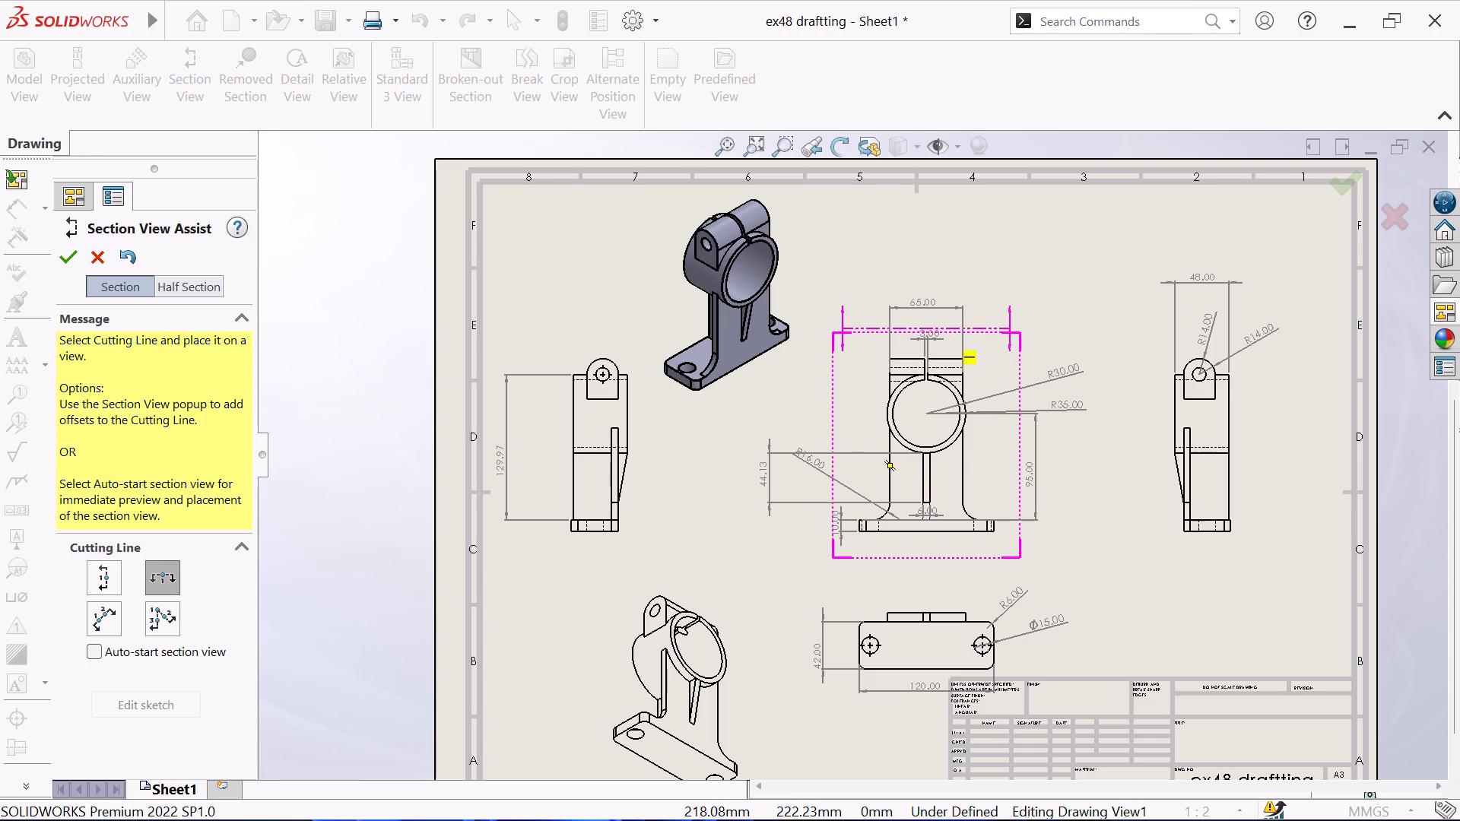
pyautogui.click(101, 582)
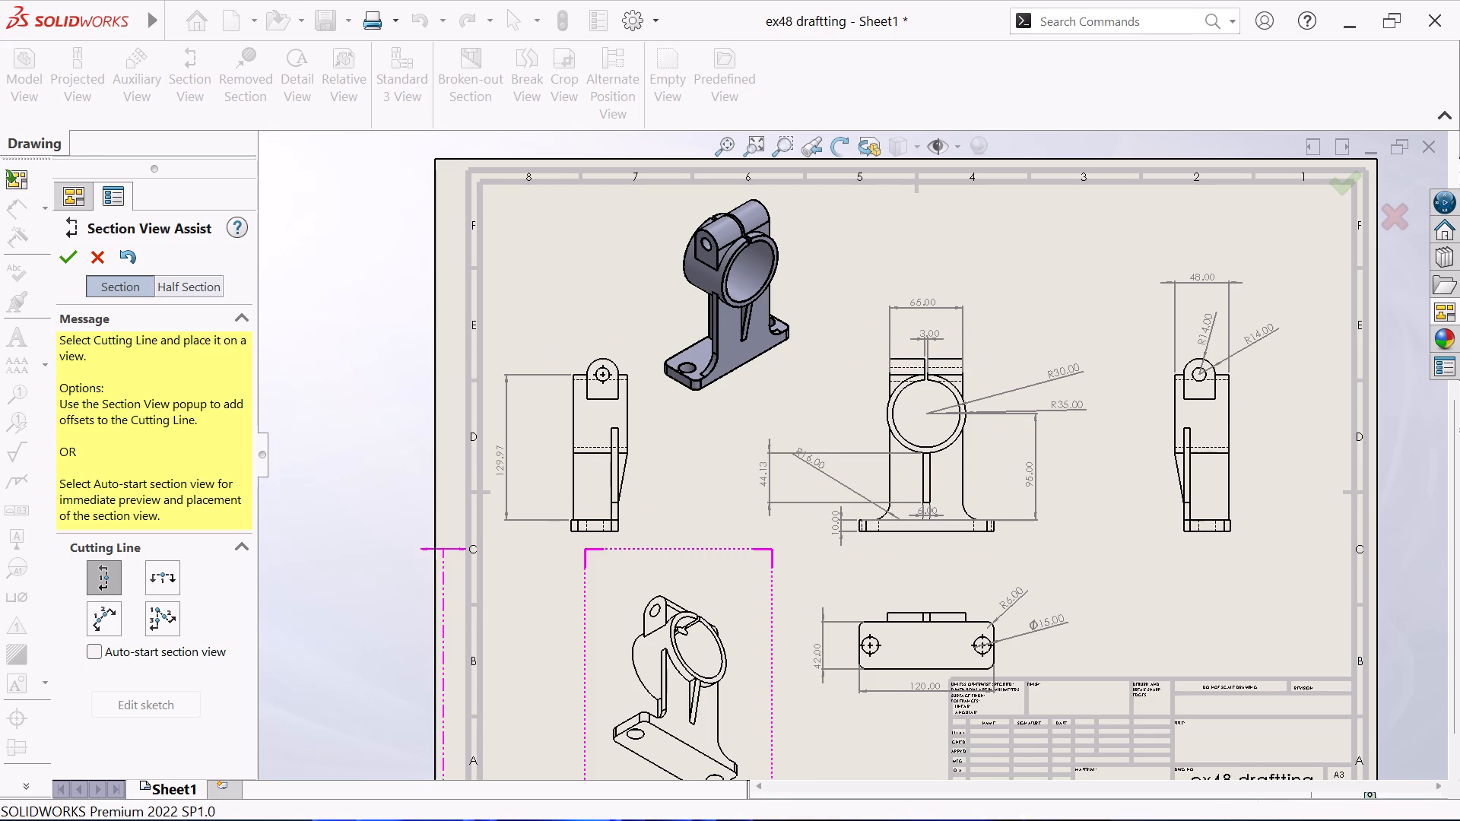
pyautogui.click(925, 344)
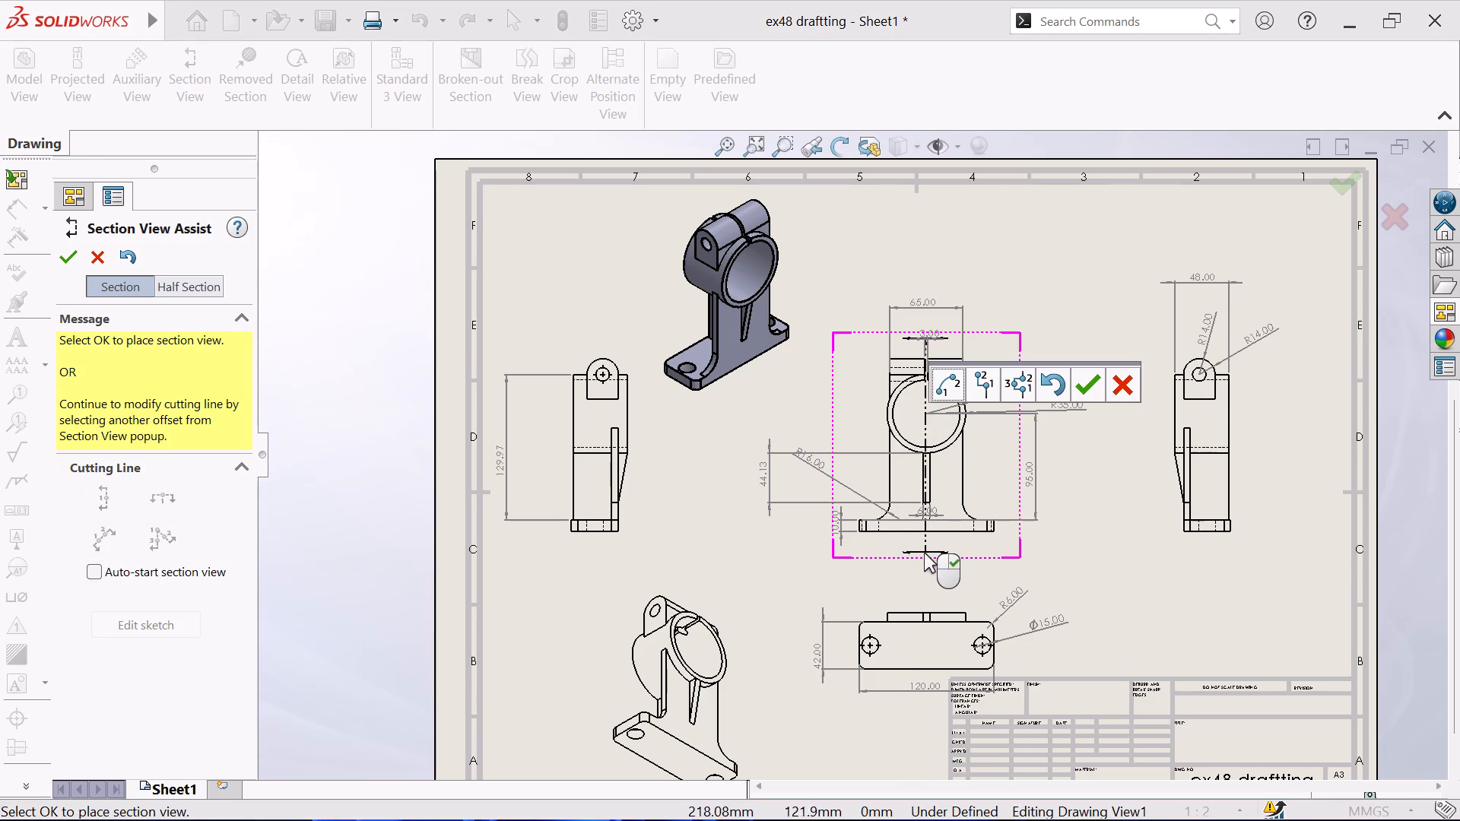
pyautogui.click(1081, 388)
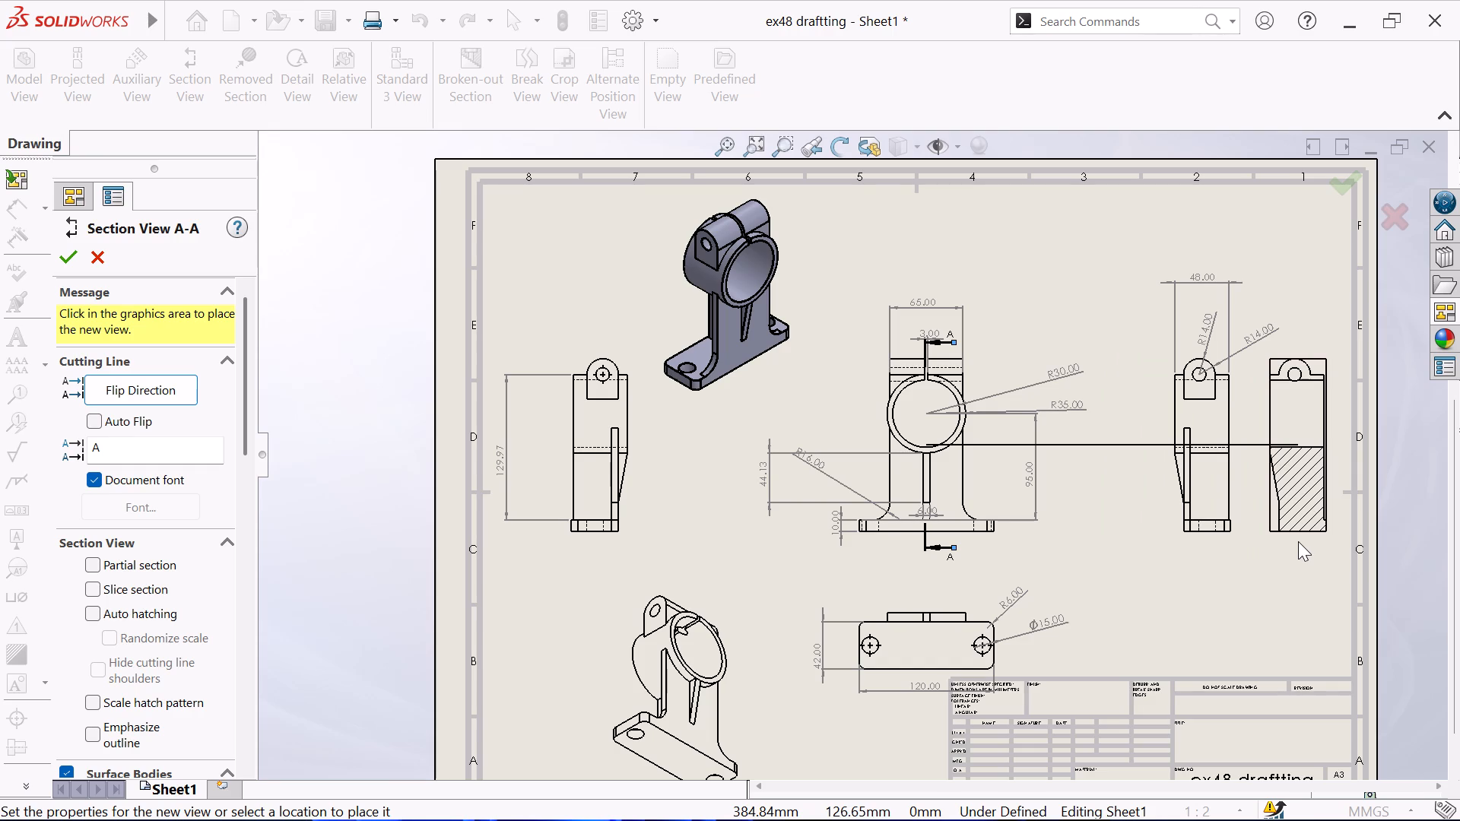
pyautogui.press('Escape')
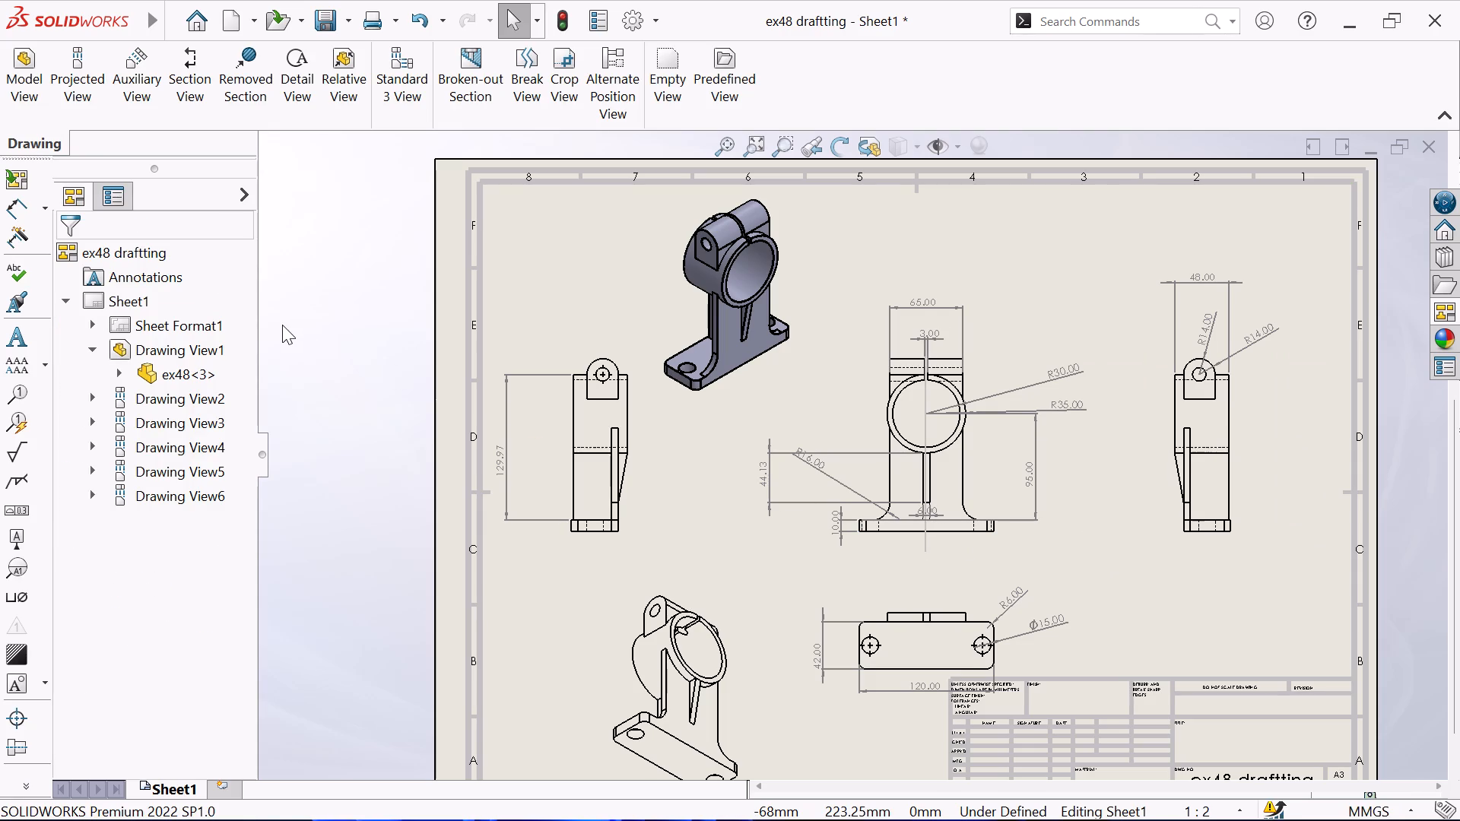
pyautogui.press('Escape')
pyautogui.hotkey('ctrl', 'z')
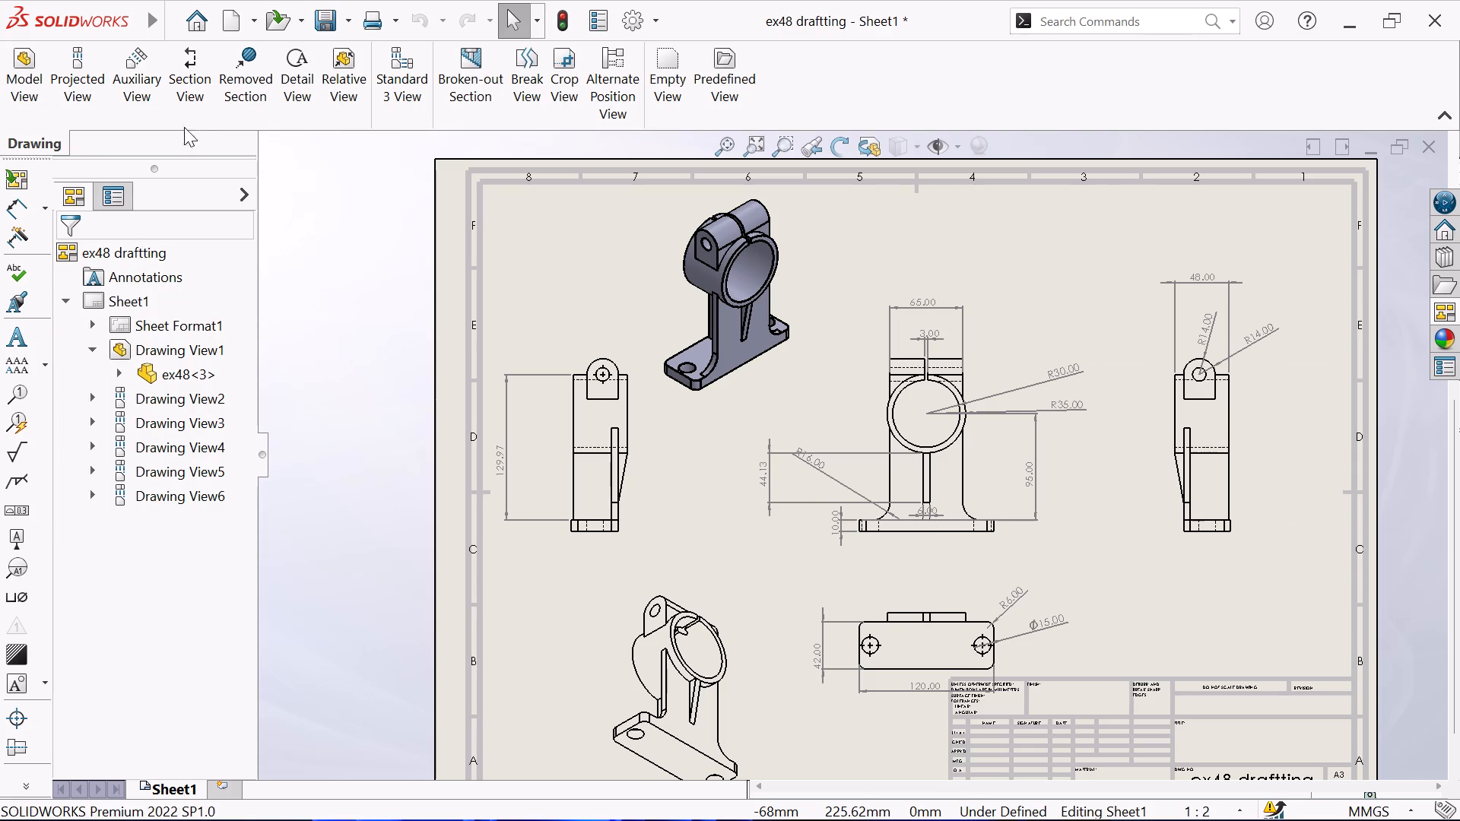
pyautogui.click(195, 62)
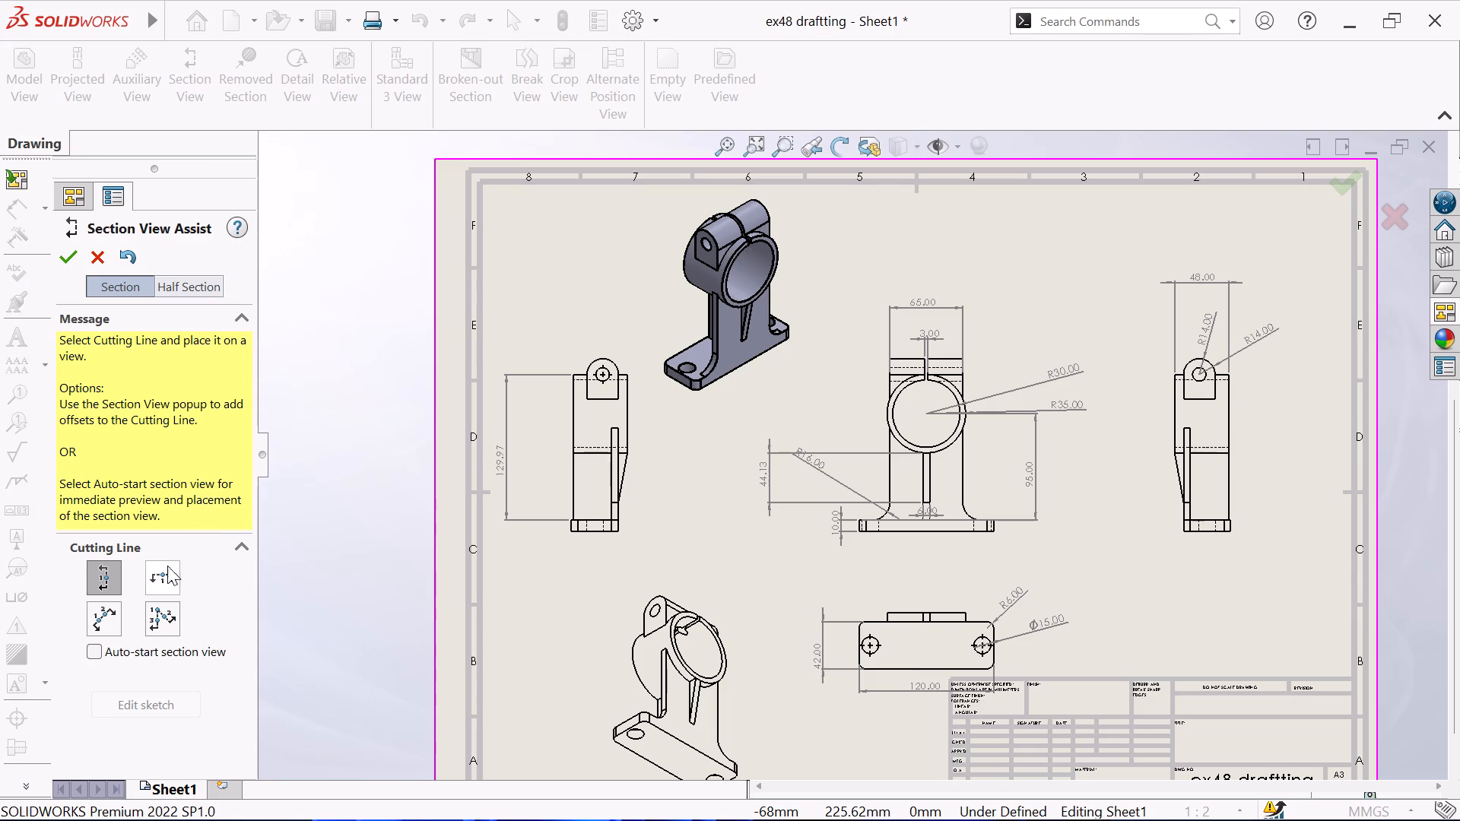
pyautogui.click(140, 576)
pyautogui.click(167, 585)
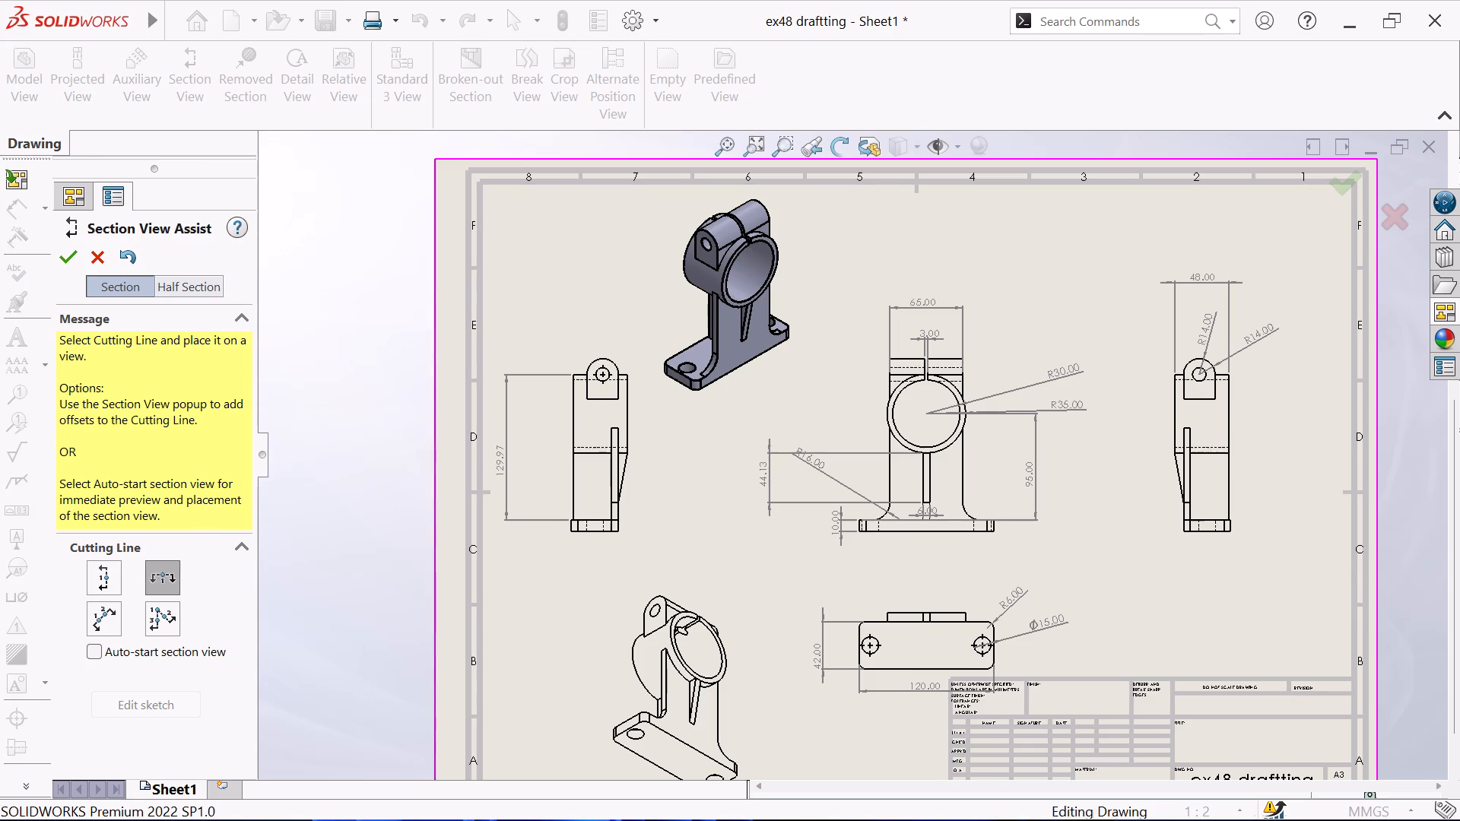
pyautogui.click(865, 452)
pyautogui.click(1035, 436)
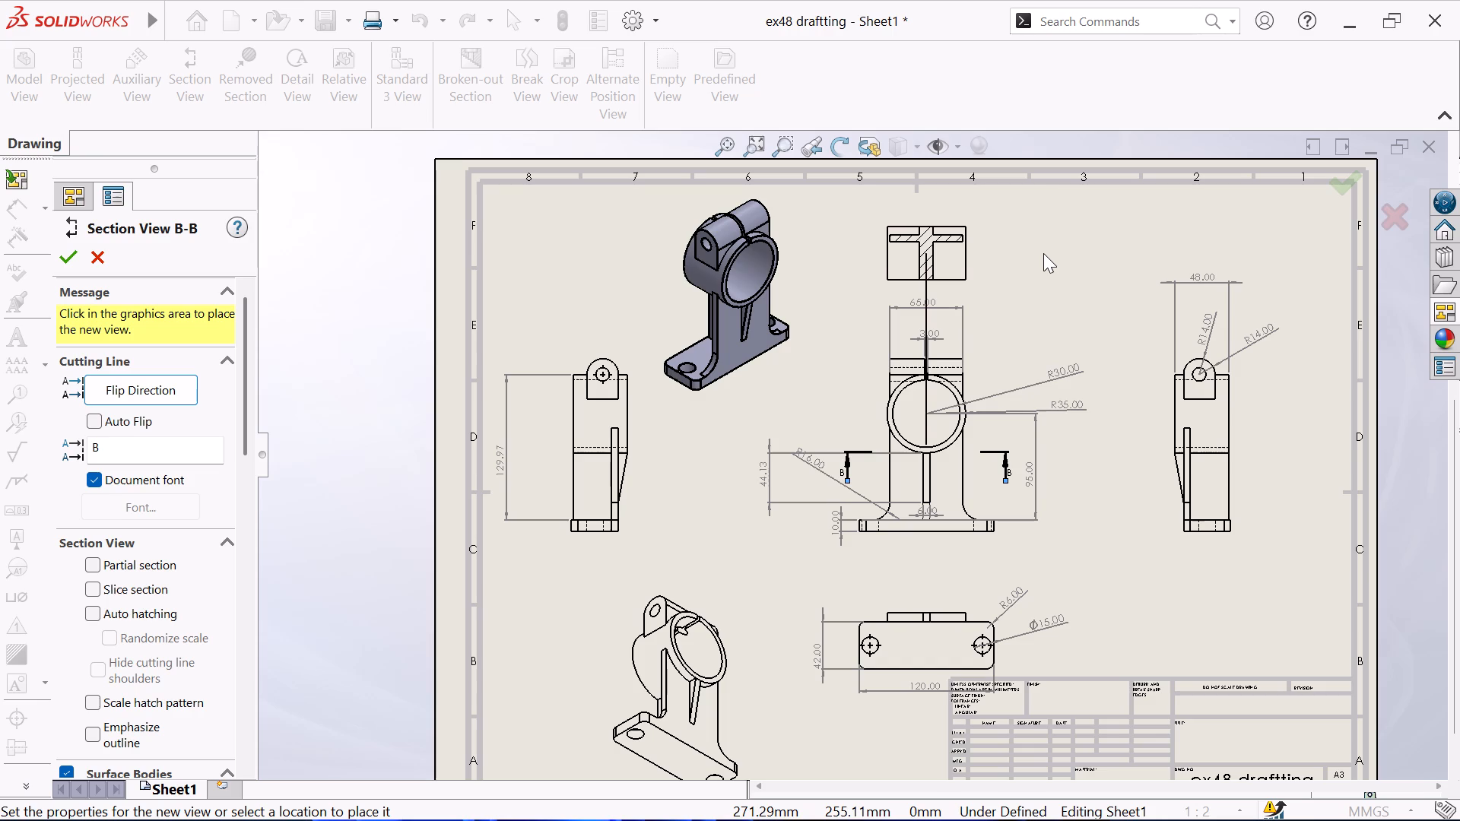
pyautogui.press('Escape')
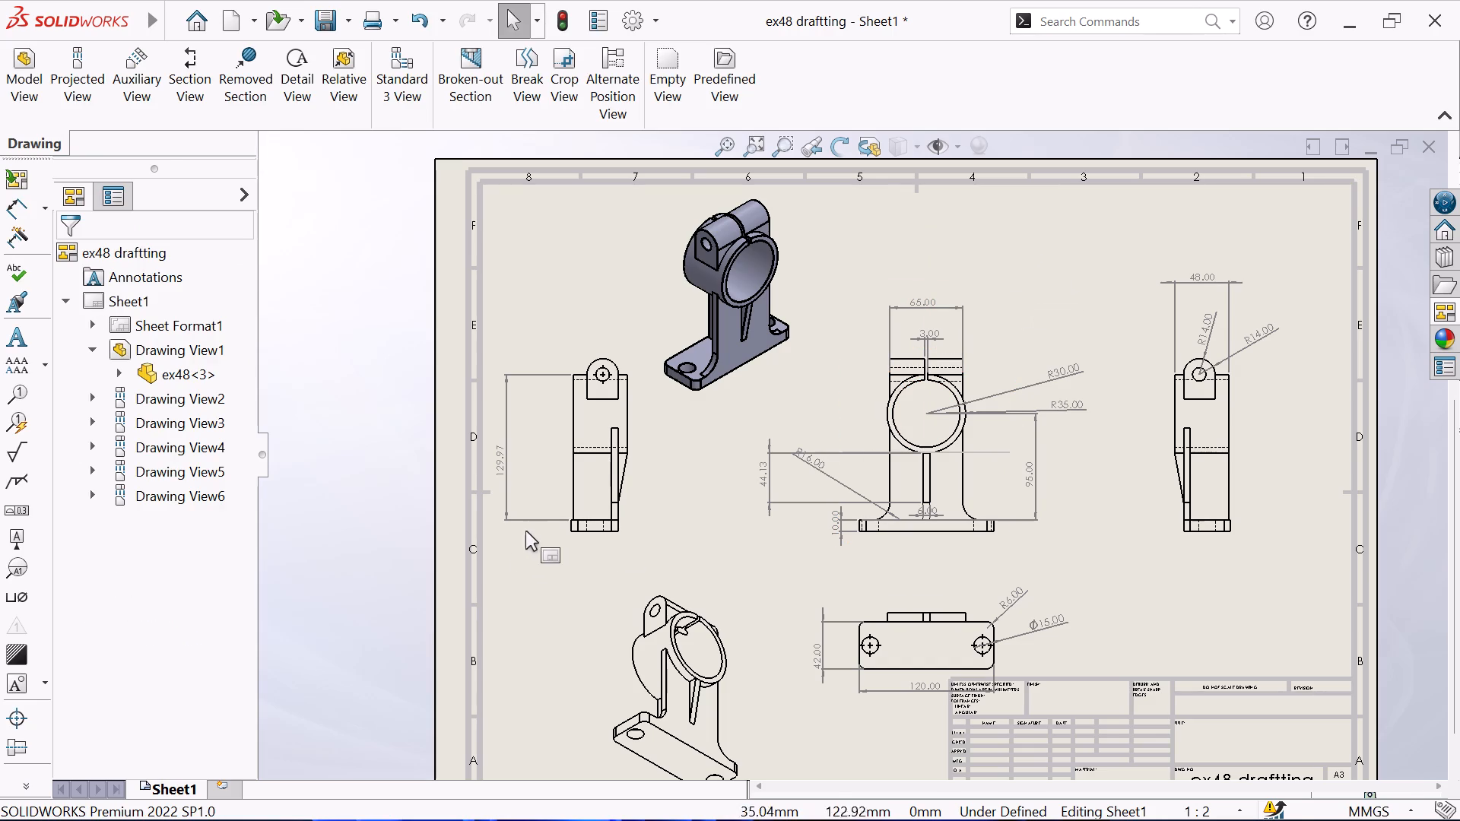
# Dimension the width between the two vertical edges of the upright in Drawing View3, placing it above the view.
pyautogui.click(5, 206)
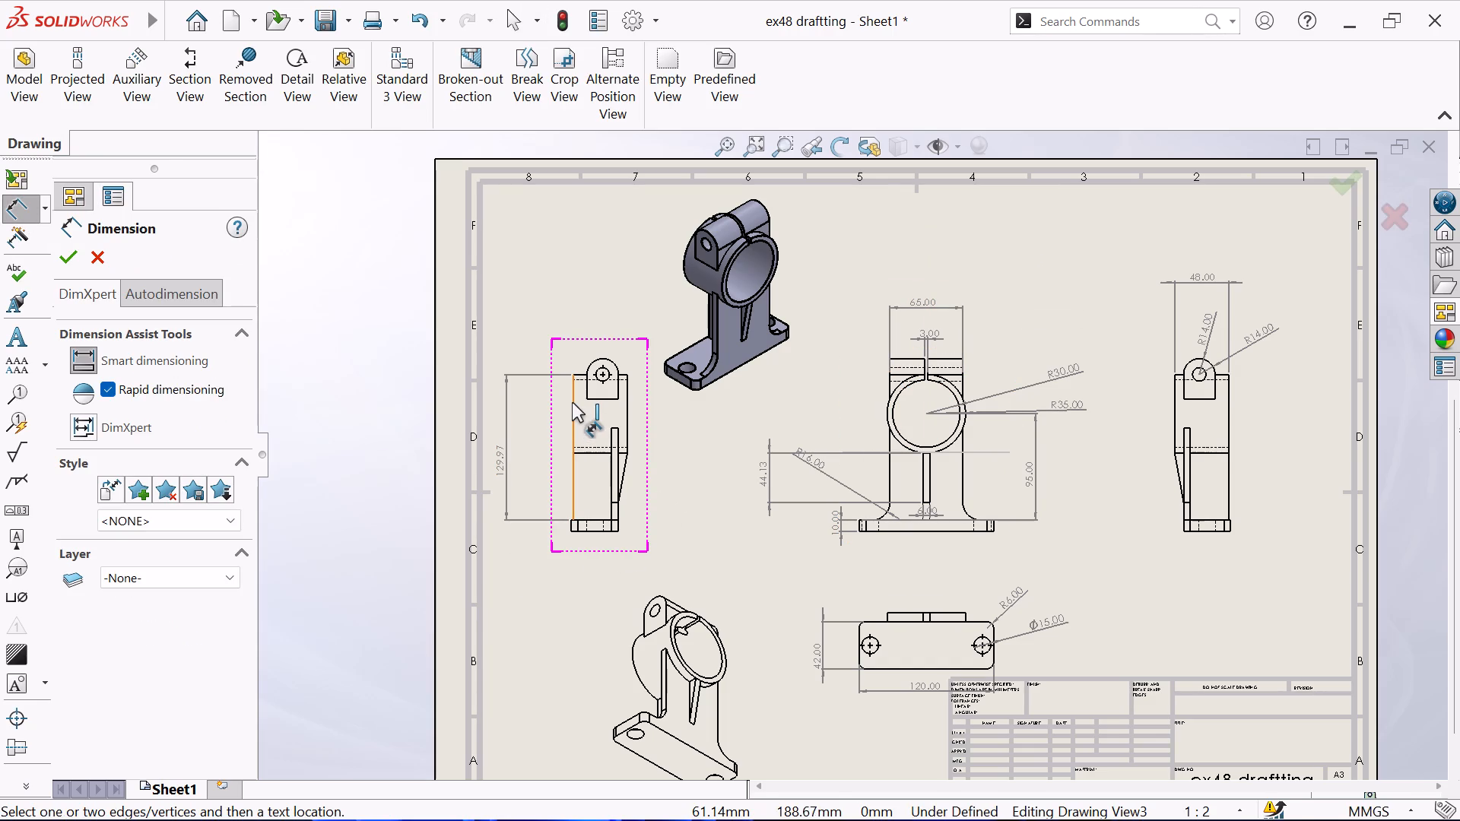
pyautogui.click(572, 401)
pyautogui.click(630, 407)
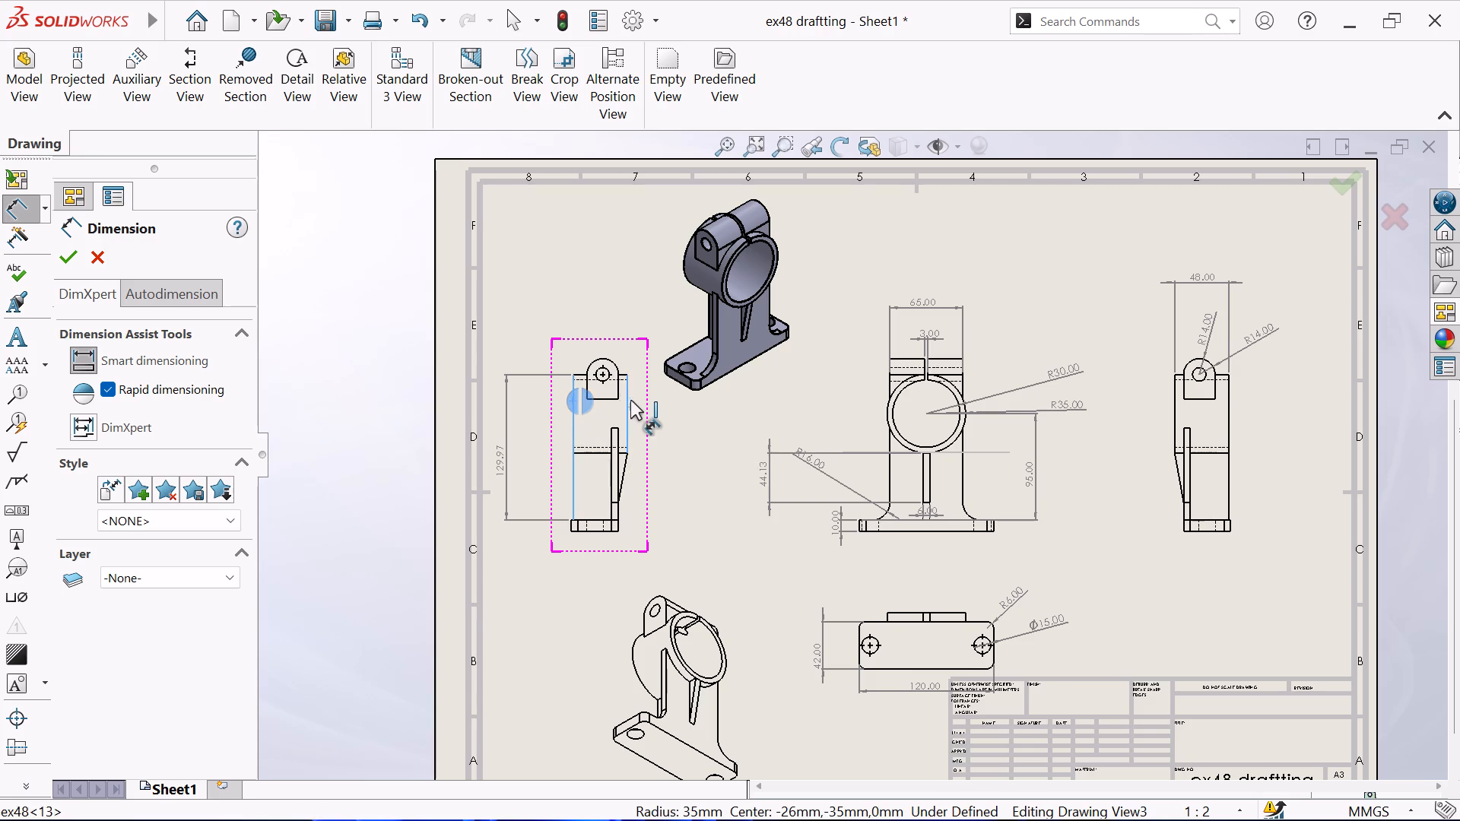
pyautogui.click(601, 315)
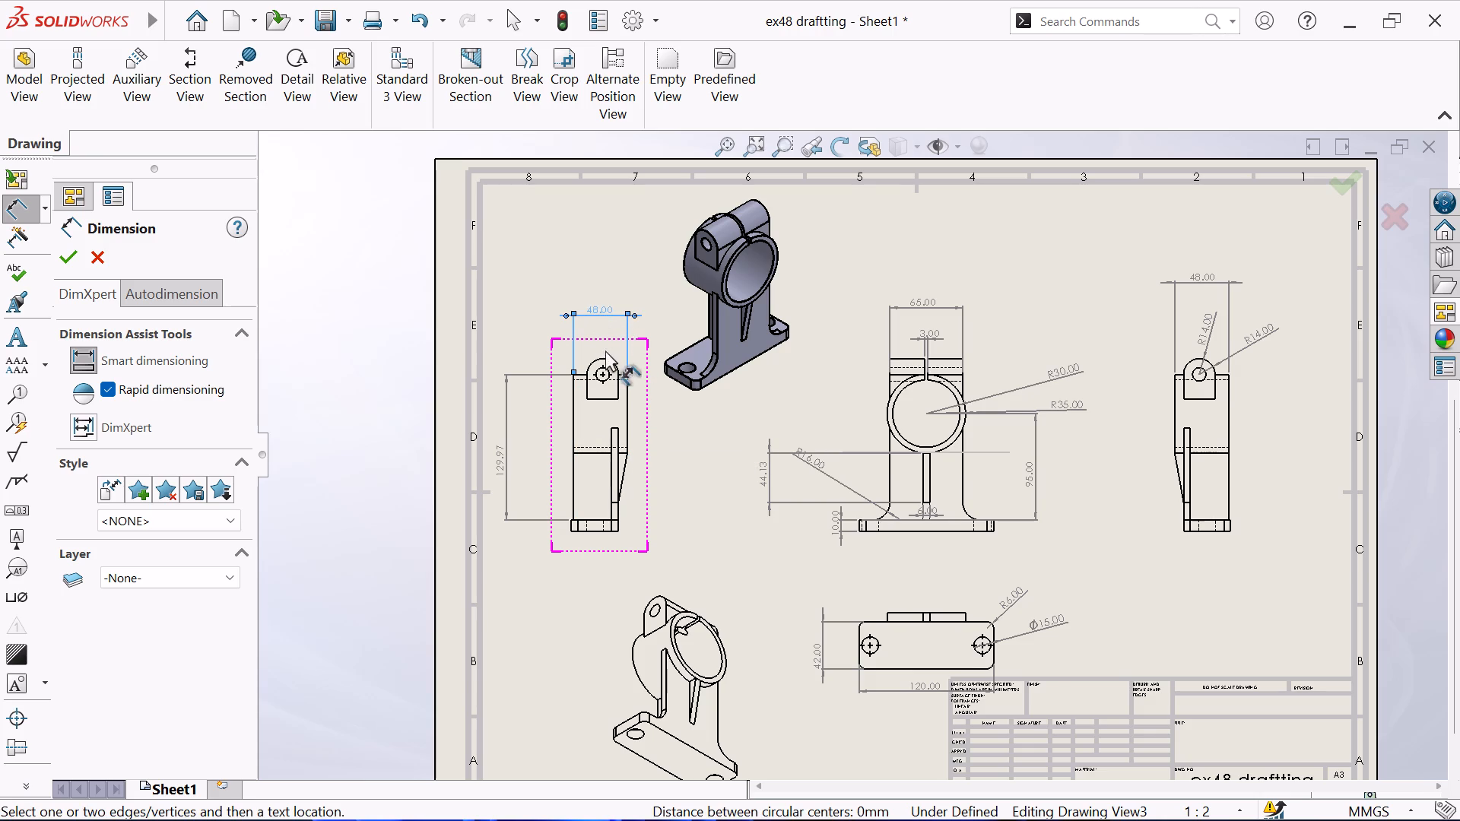
# Dimension the lug's hole diameter and its rounded top's radius in Drawing View3, placing both above the lug.
pyautogui.scroll(-2, 623, 396)
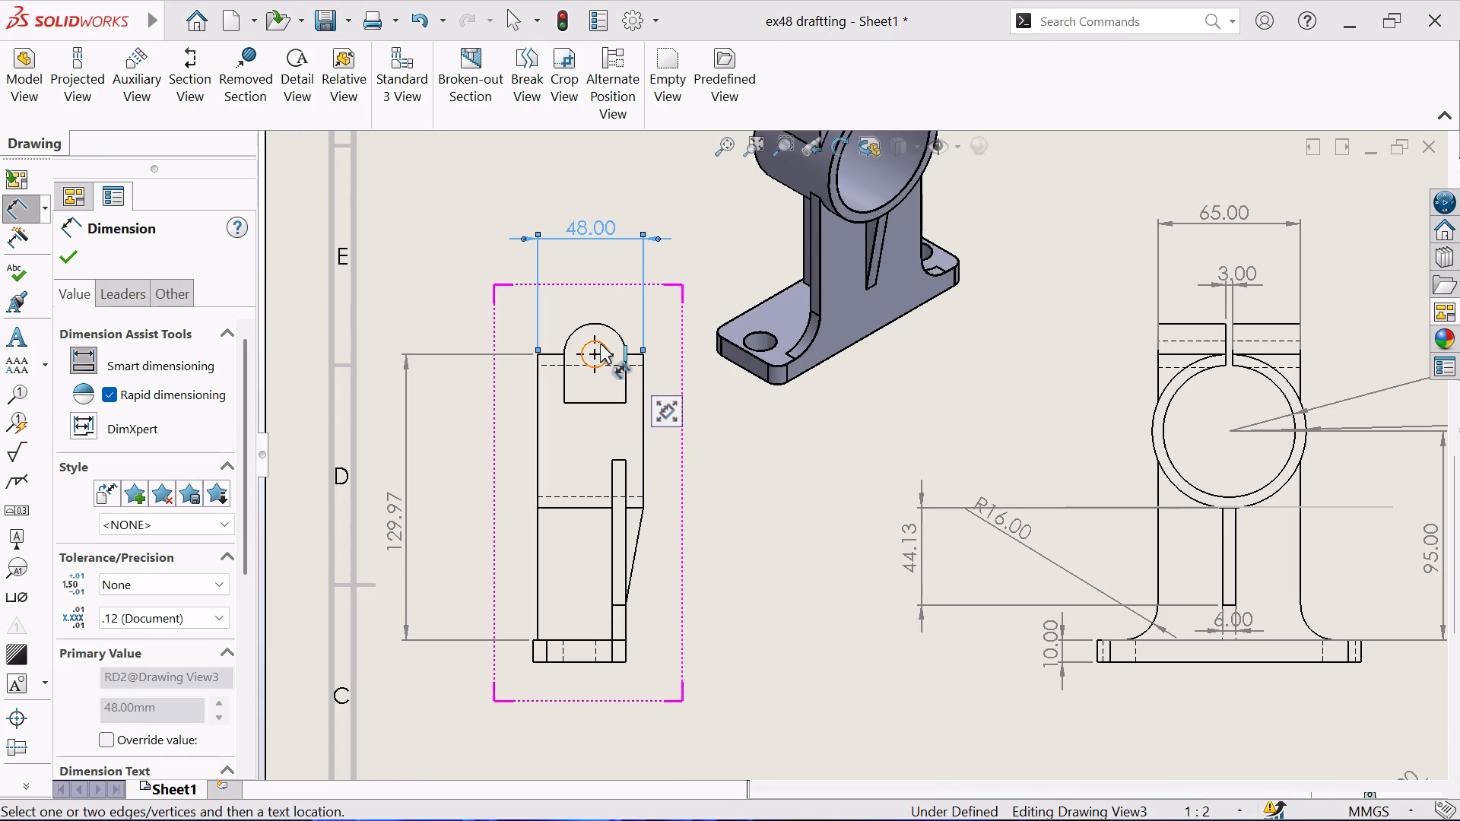
pyautogui.click(600, 344)
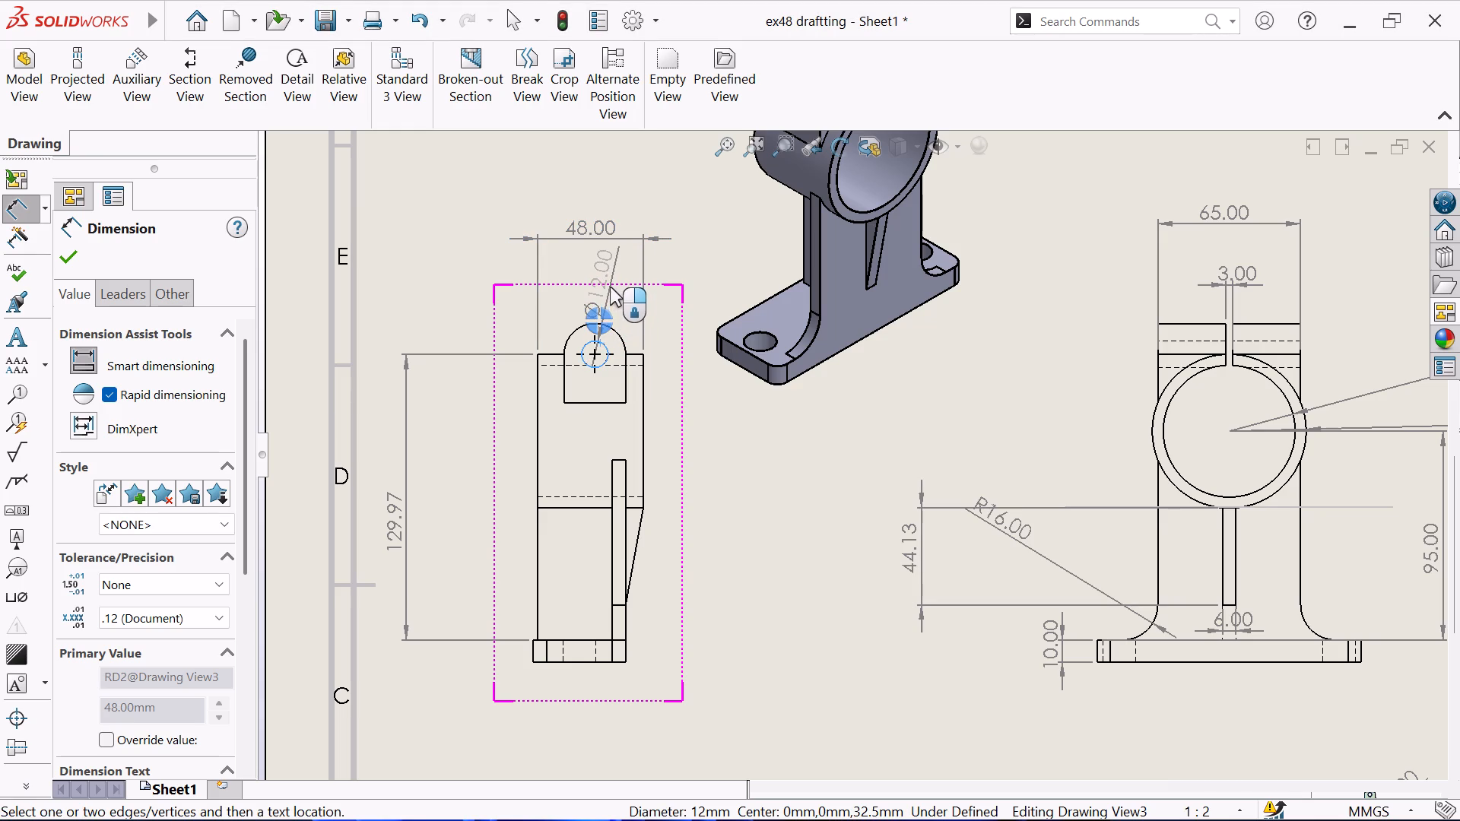
pyautogui.click(610, 287)
pyautogui.click(568, 339)
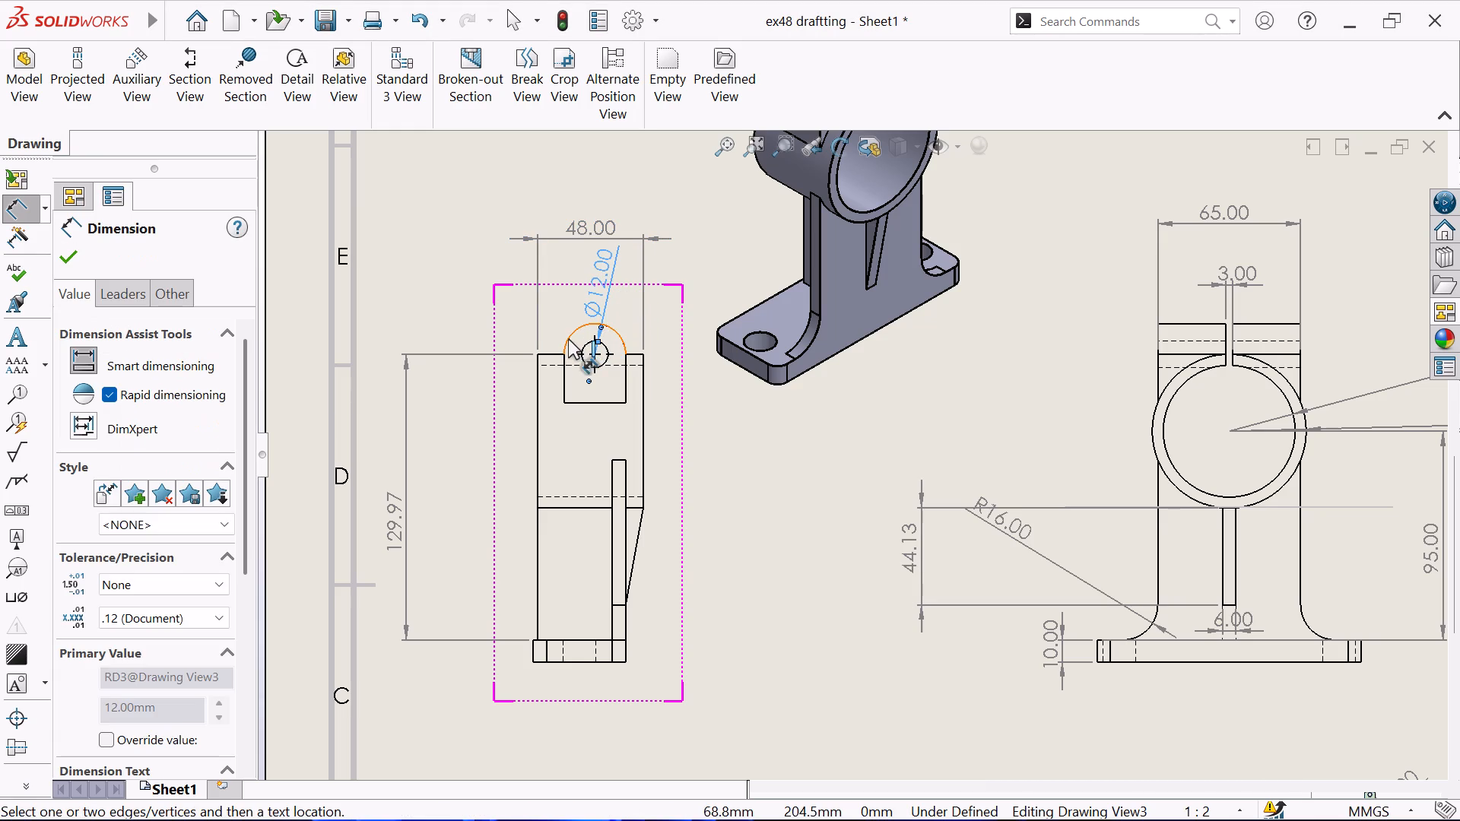
pyautogui.click(502, 292)
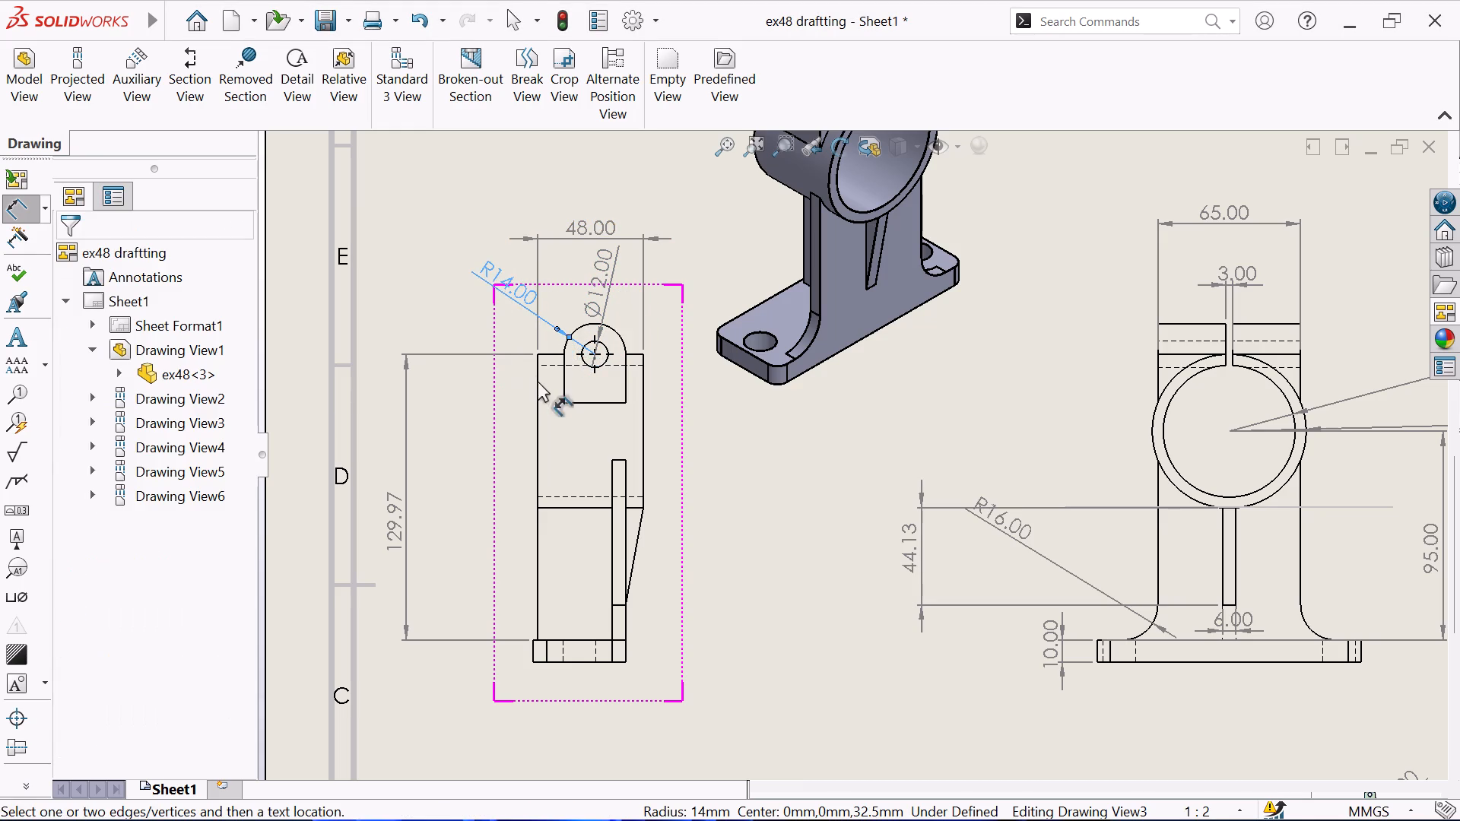
# Dimension the lug's straight vertical edge in Drawing View3, placing it between the view and the existing height dimension, and finish dimensioning.
pyautogui.click(563, 368)
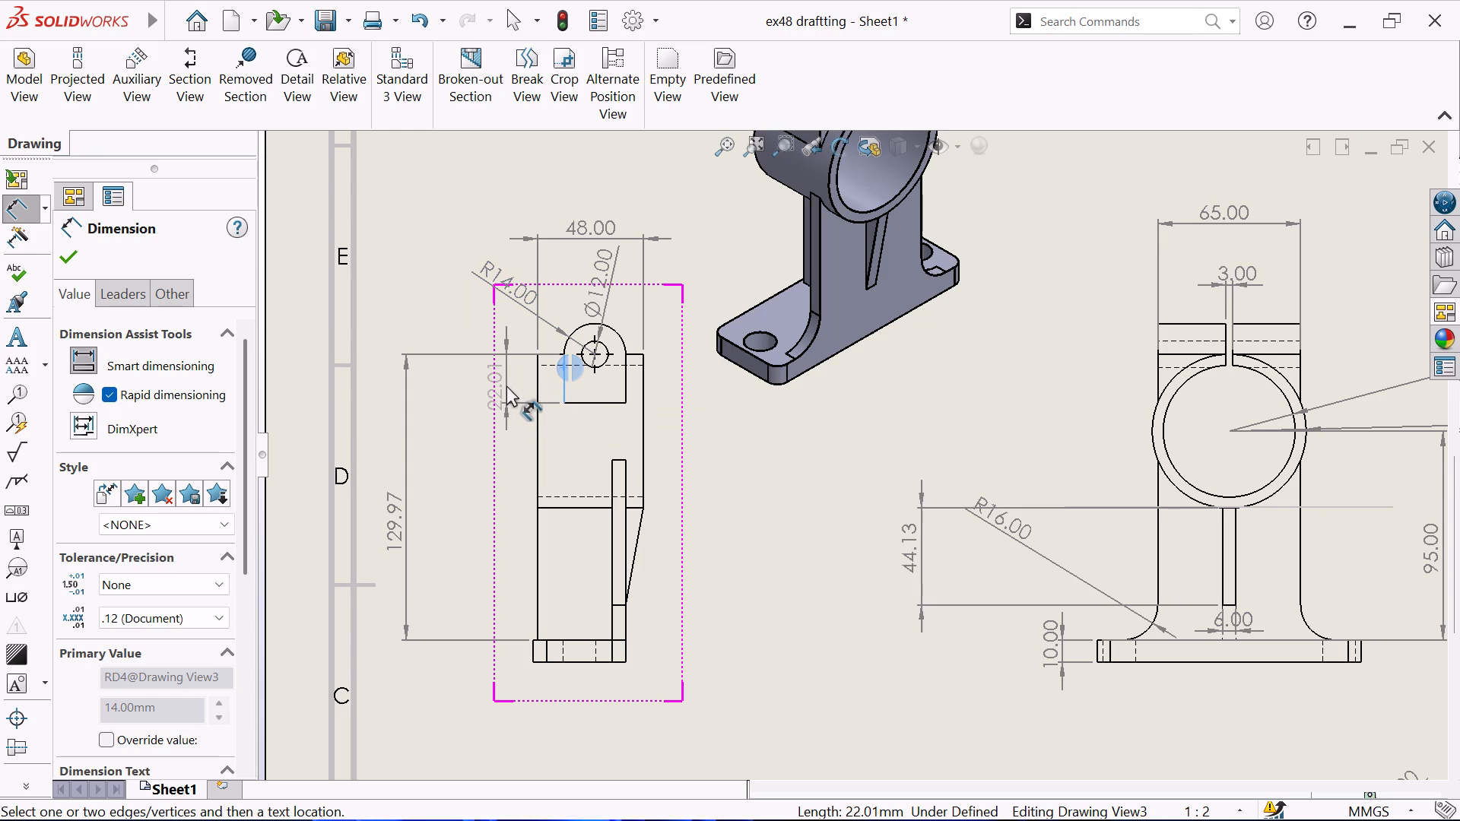
pyautogui.click(506, 385)
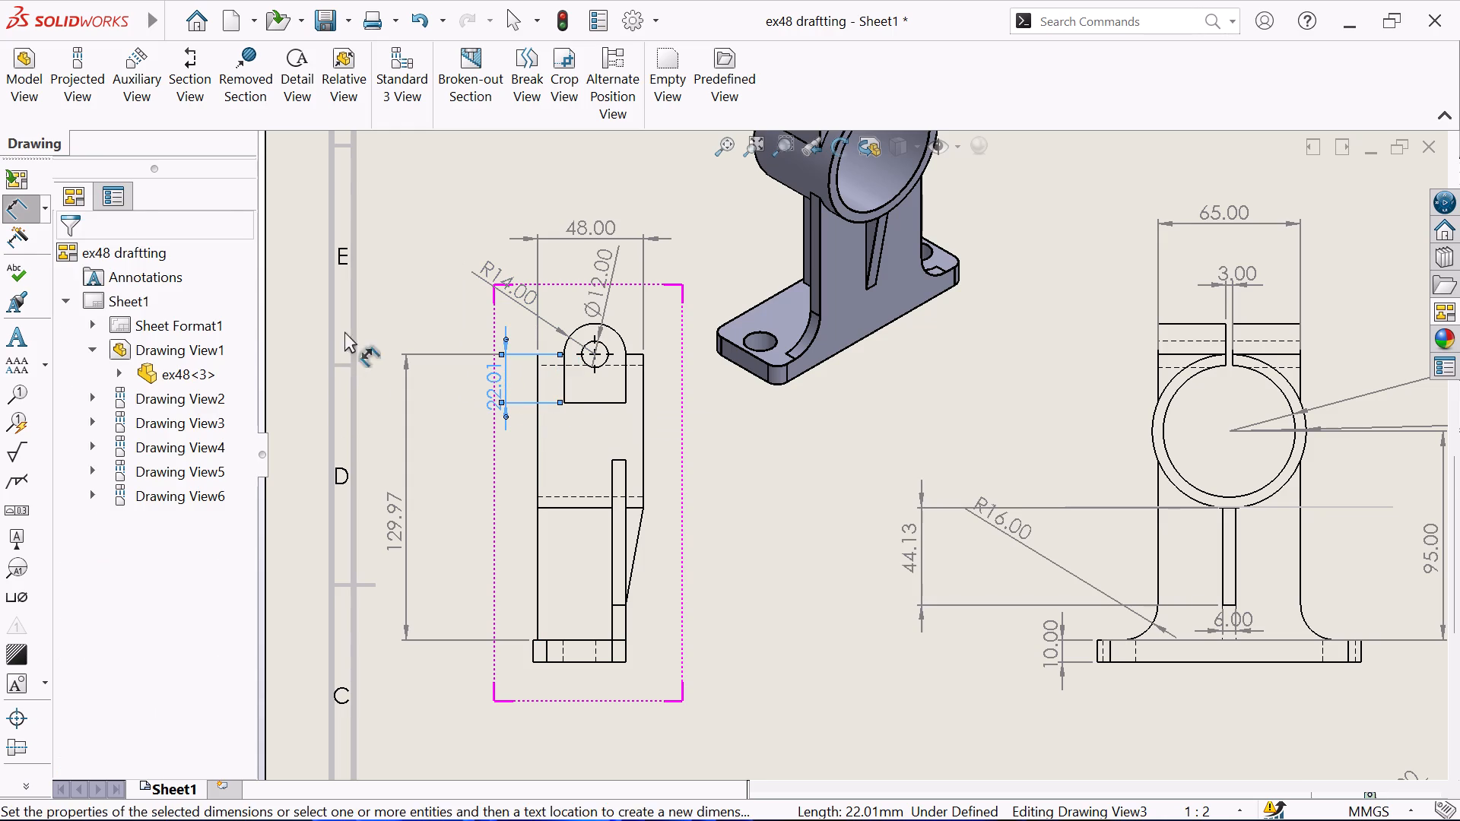
pyautogui.scroll(3, 624, 396)
pyautogui.scroll(2, 967, 506)
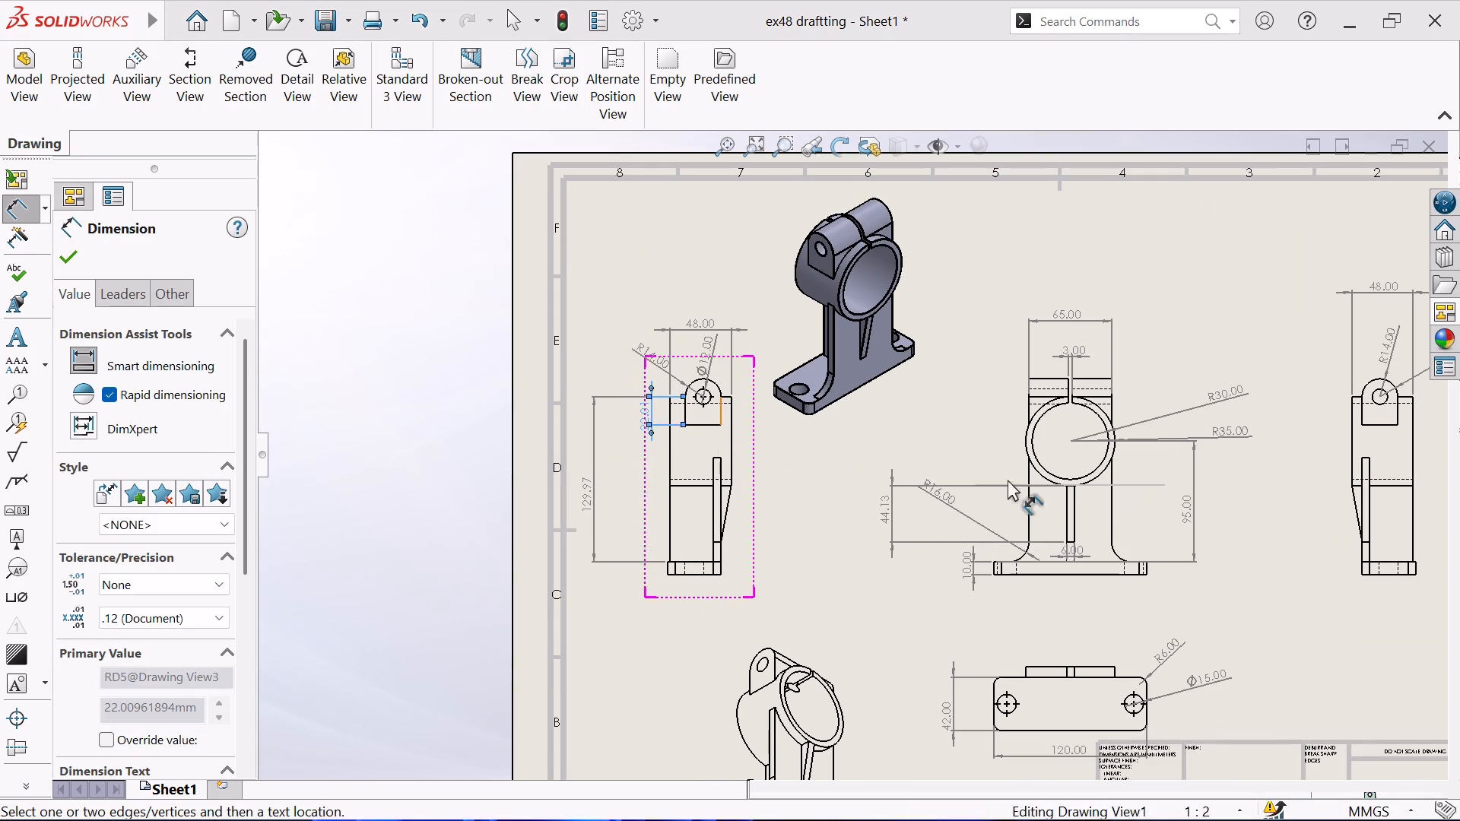
pyautogui.click(68, 252)
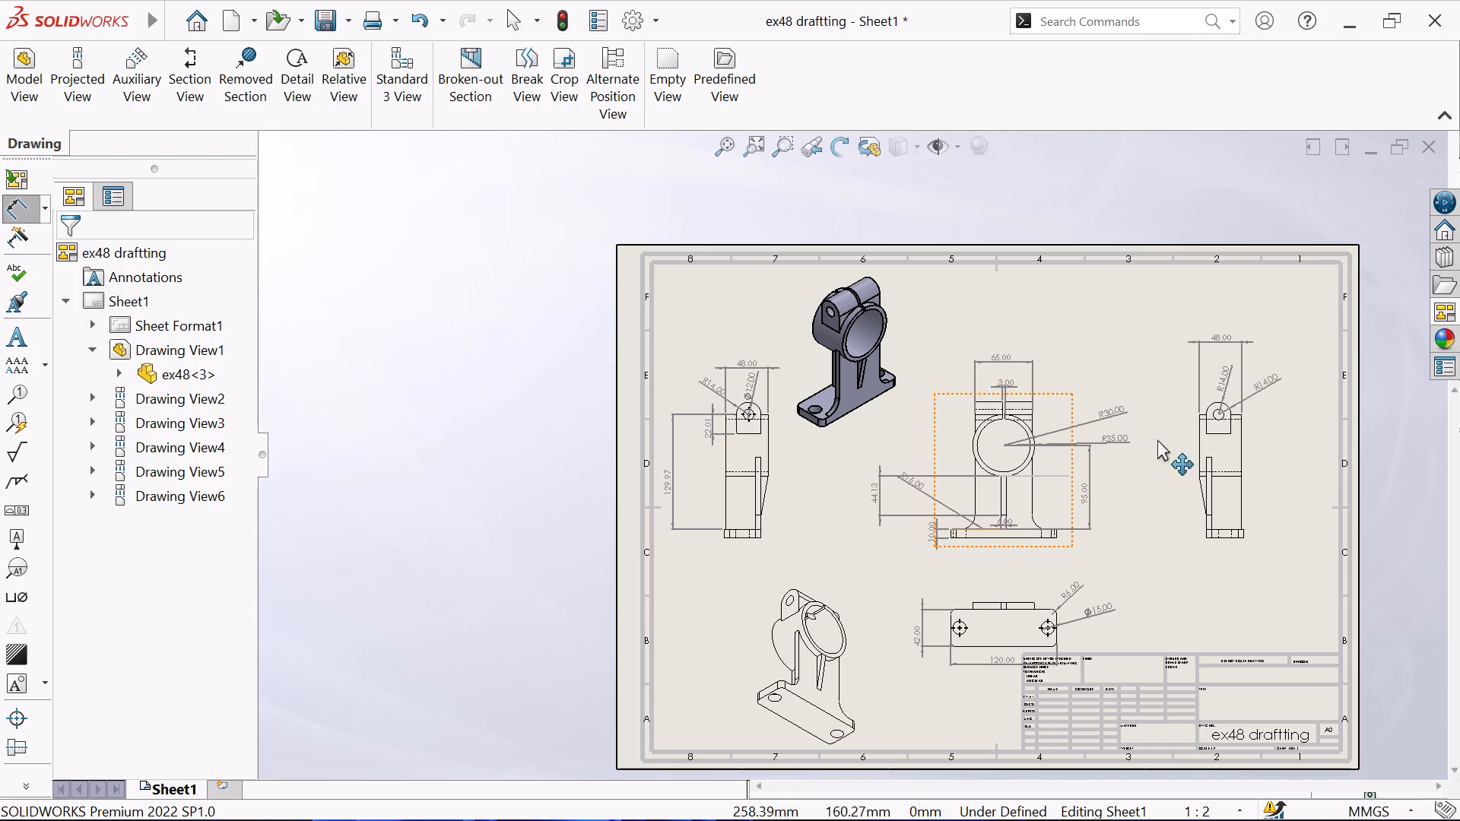
# Delete the 48.00 width and both R14.00 dimensions from the projected side view Drawing View2.
pyautogui.moveTo(1173, 325); pyautogui.dragTo(1287, 545)
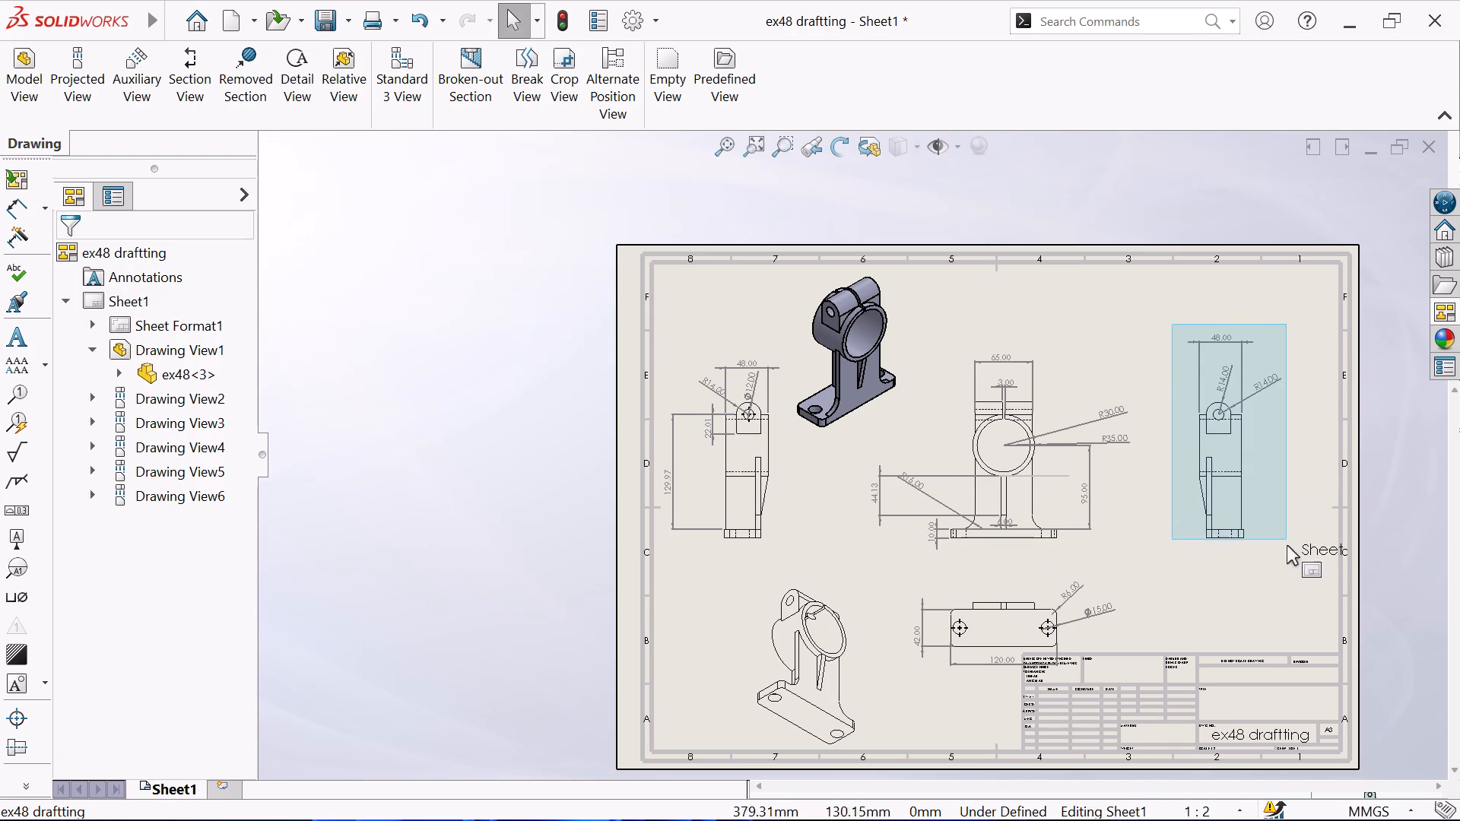
pyautogui.moveTo(1287, 545); pyautogui.dragTo(1293, 575)
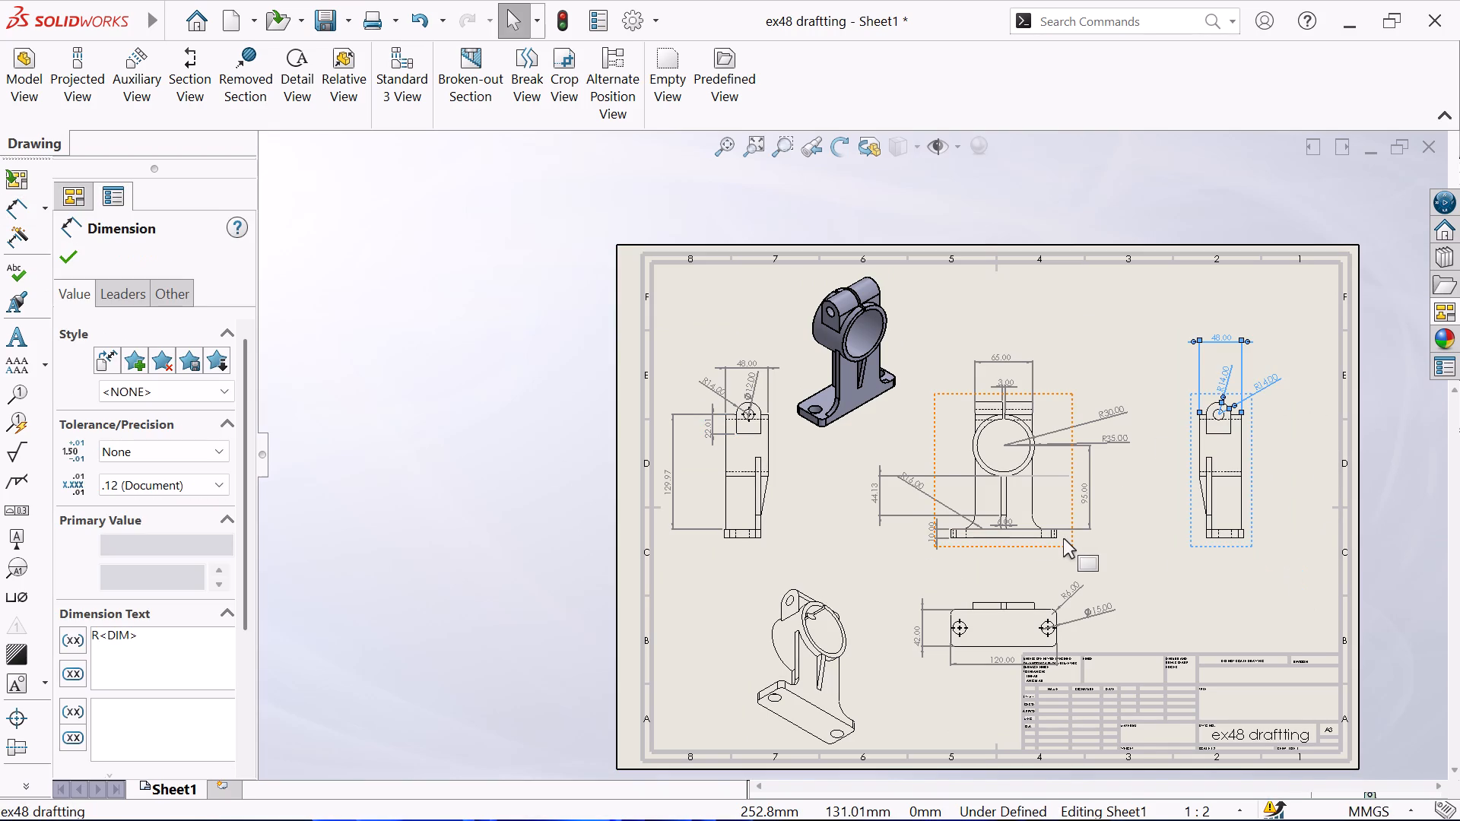
pyautogui.press('Delete')
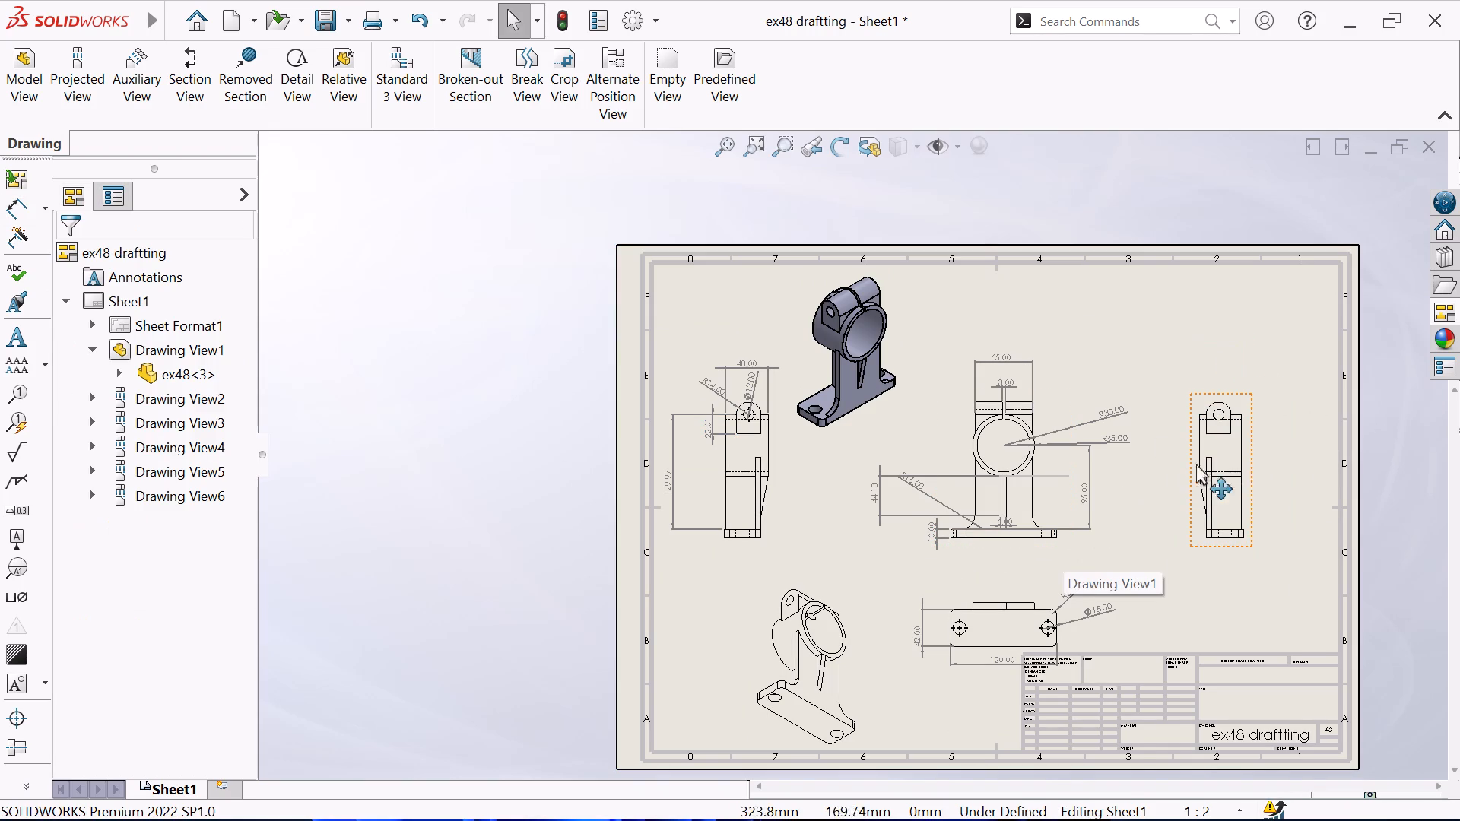
# Delete the projected side view Drawing View2 from the sheet.
pyautogui.click(1217, 452)
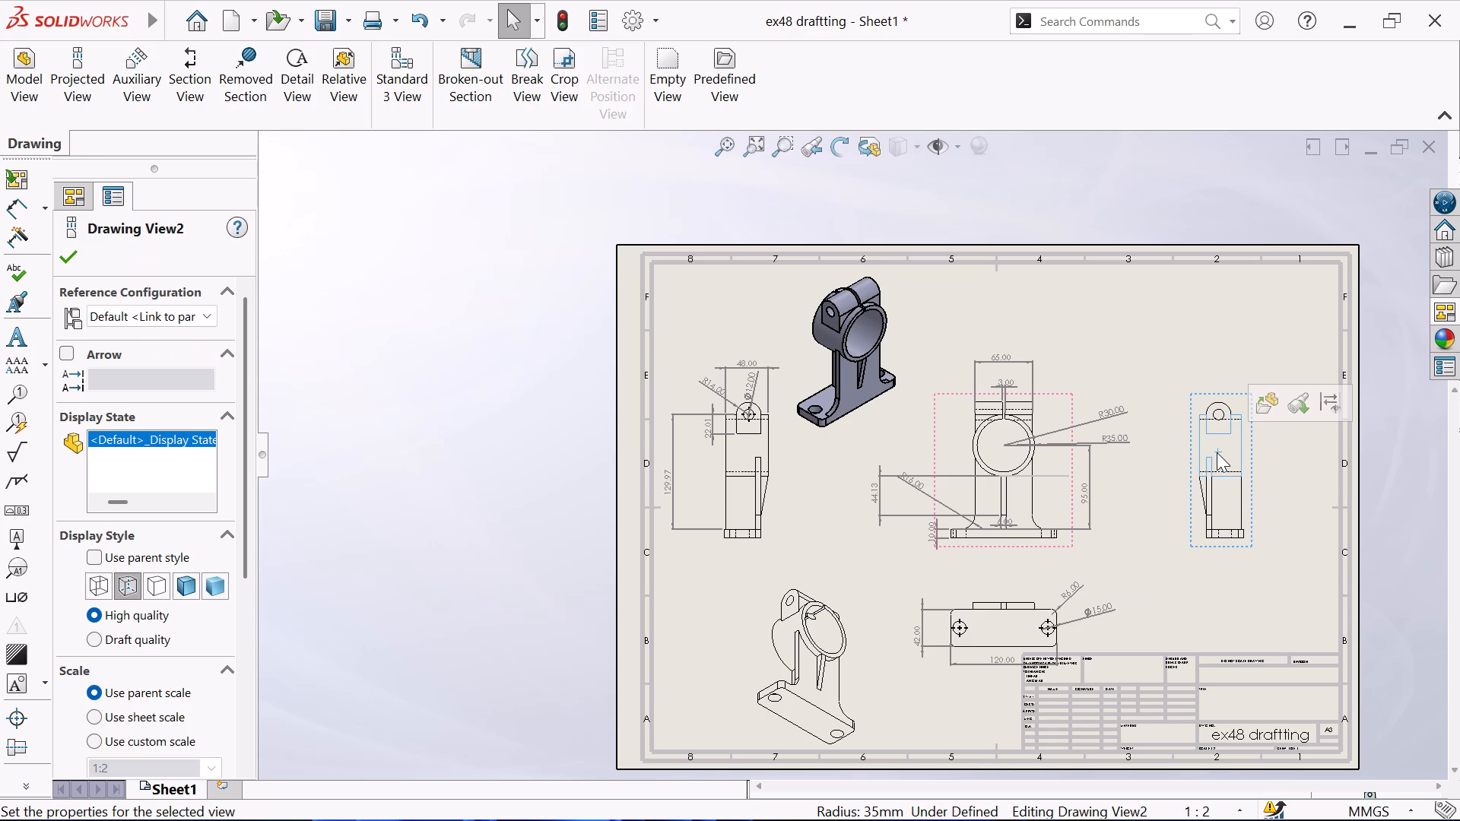
pyautogui.press('Delete')
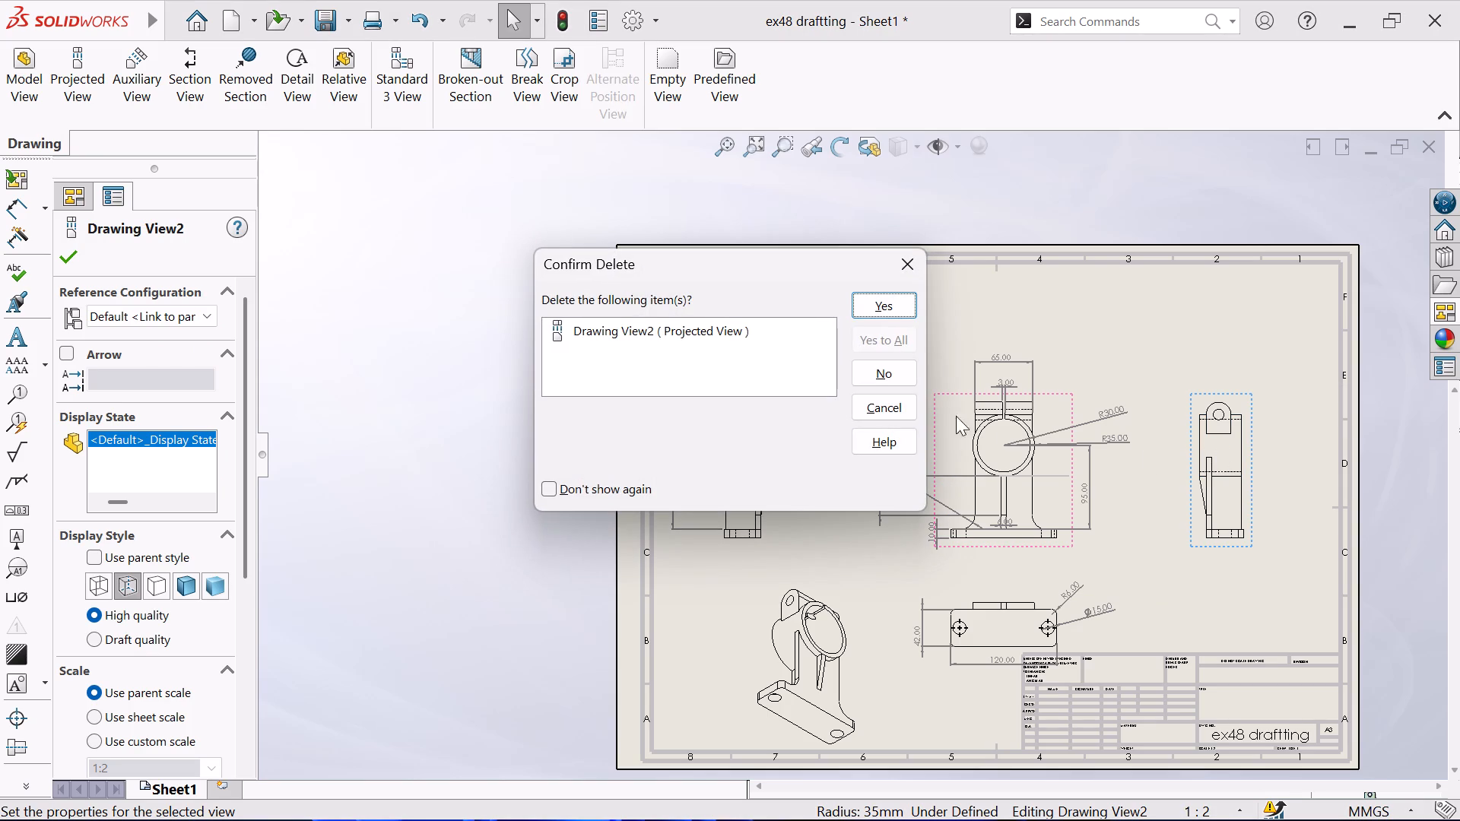
pyautogui.click(884, 291)
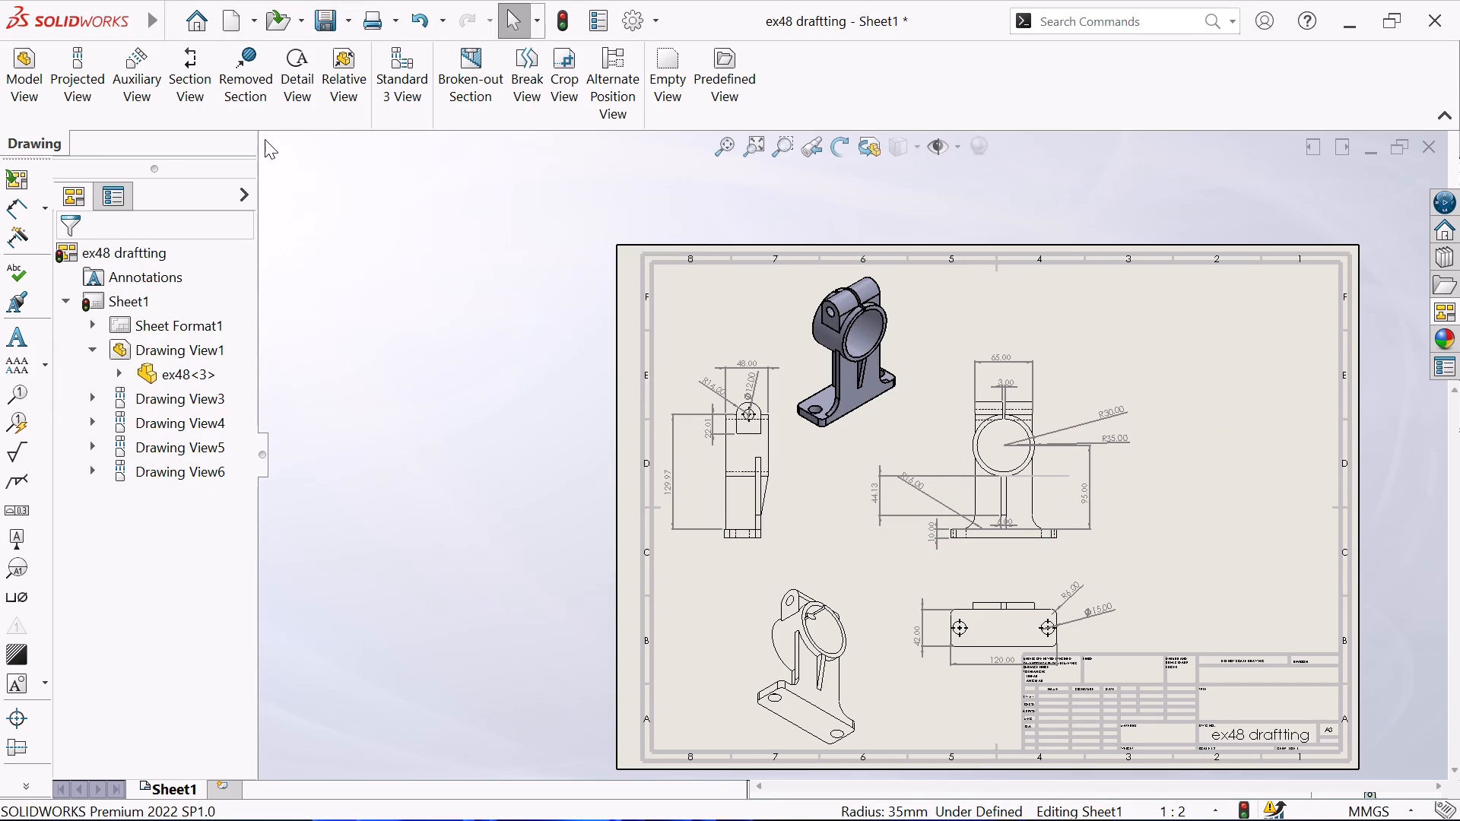
# Create a section view of the front view with a vertical cutting line through its centre, placed where the deleted side view was.
pyautogui.click(195, 60)
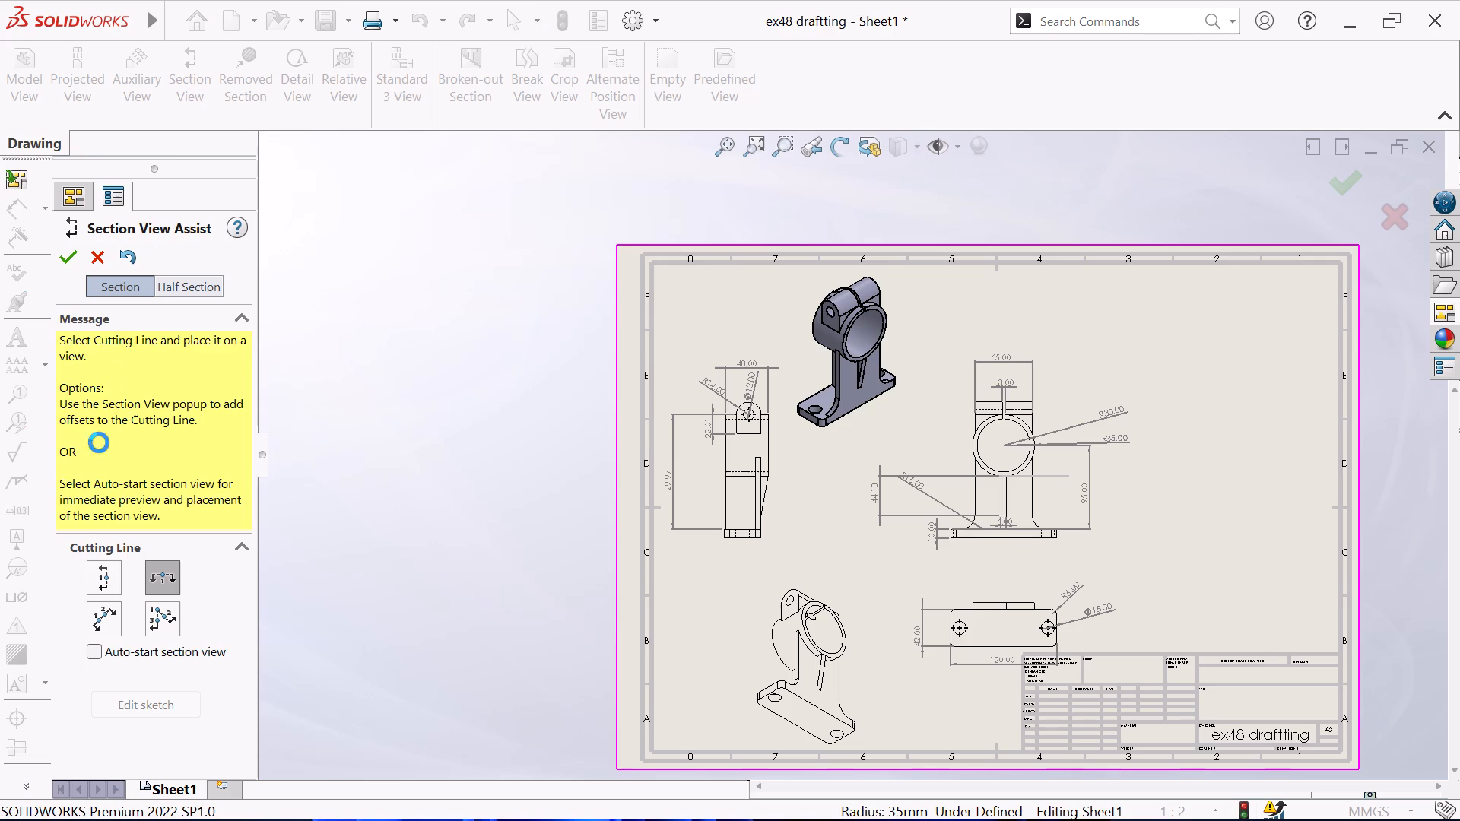
pyautogui.click(98, 577)
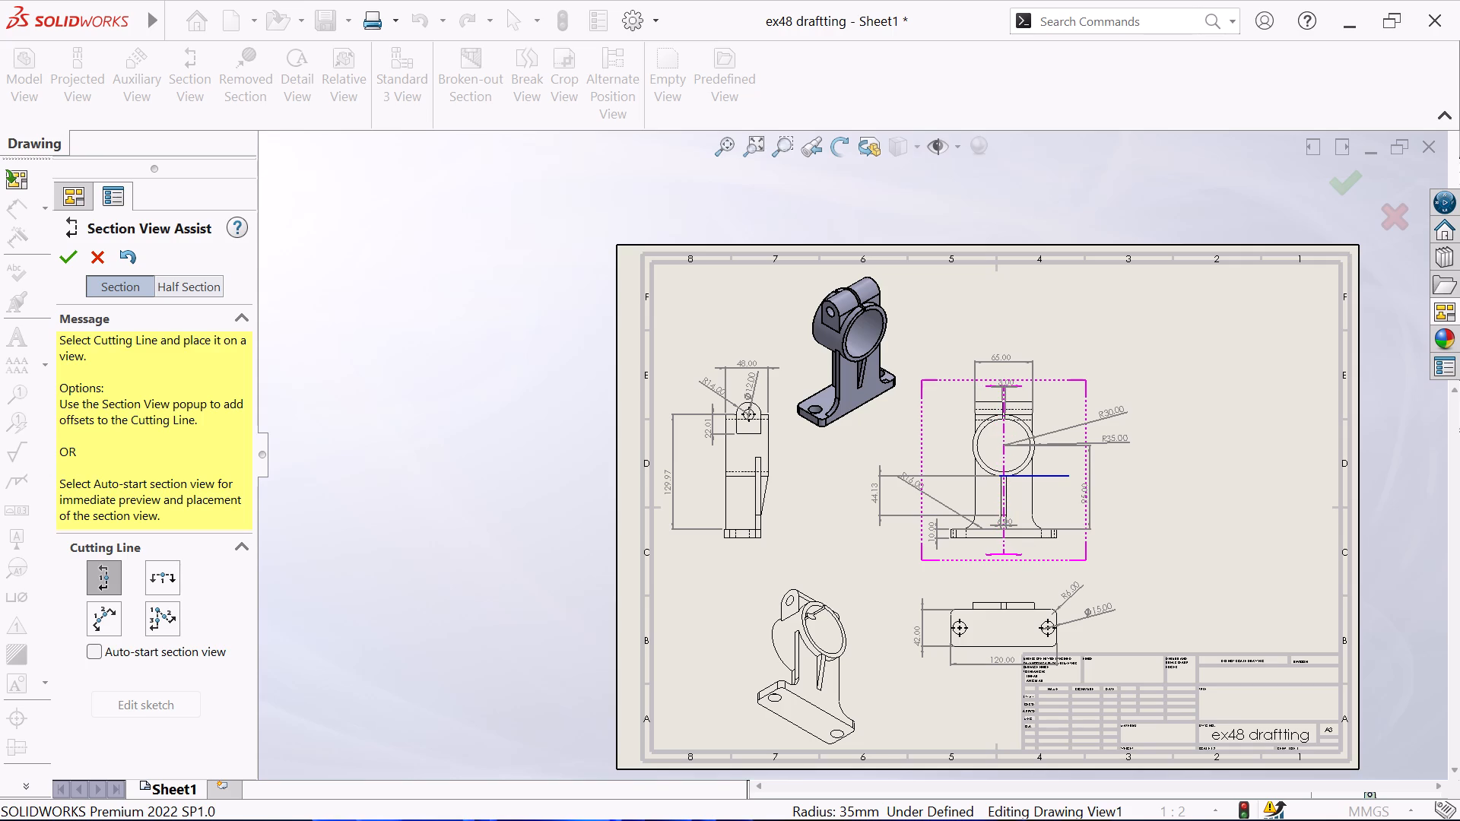
pyautogui.click(1004, 386)
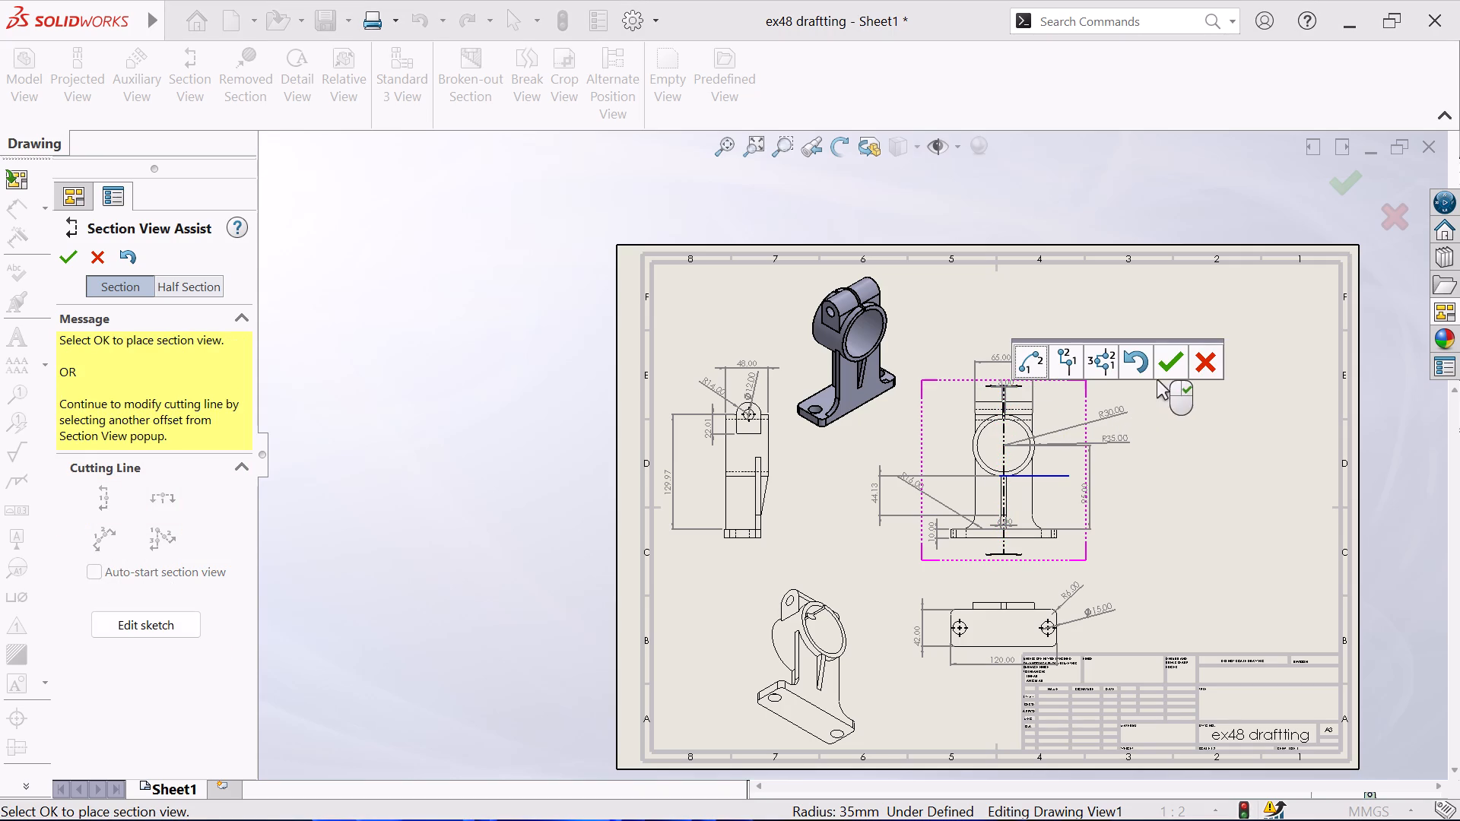
pyautogui.click(1171, 360)
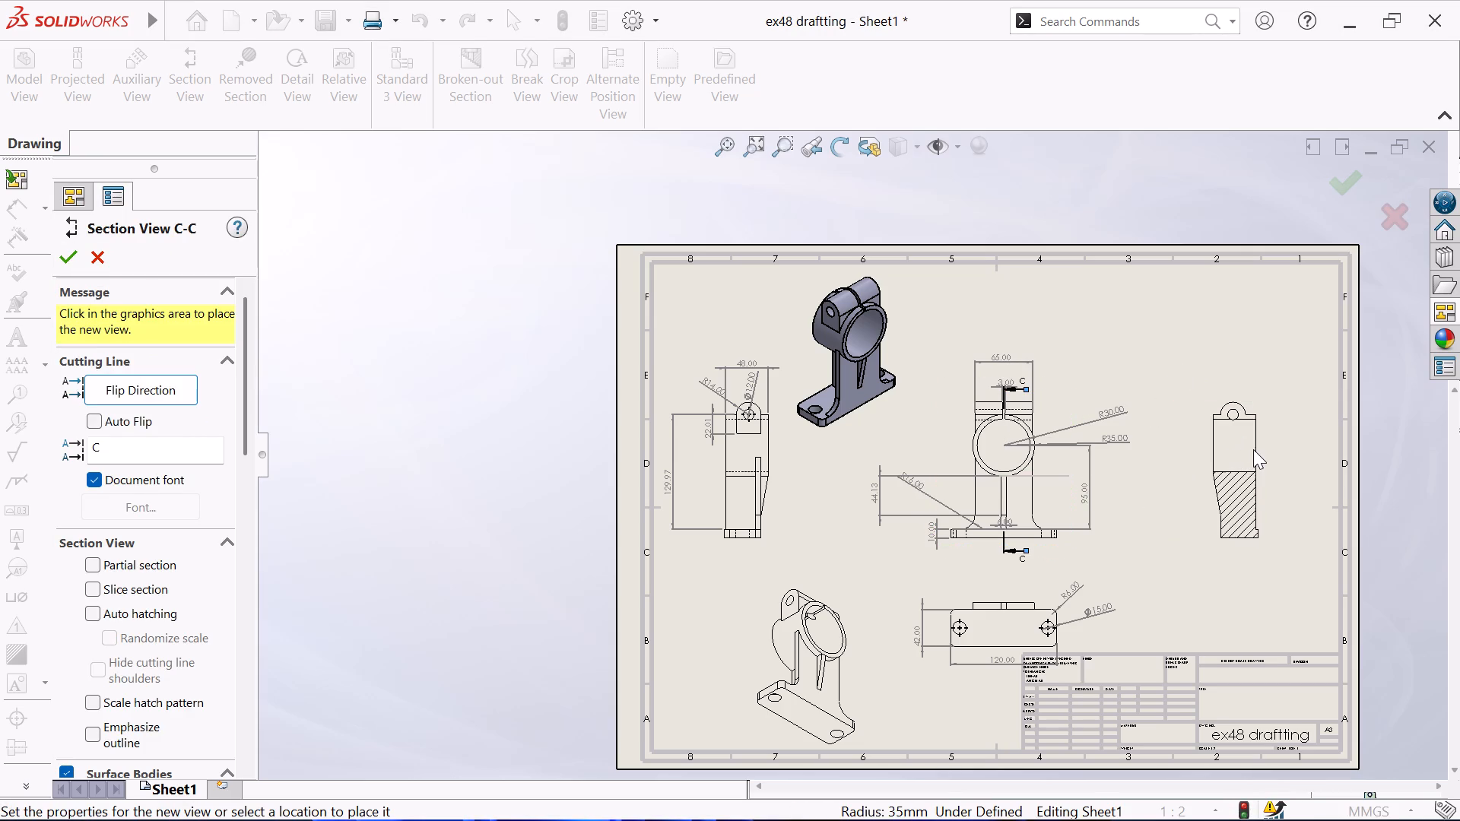
pyautogui.click(1254, 449)
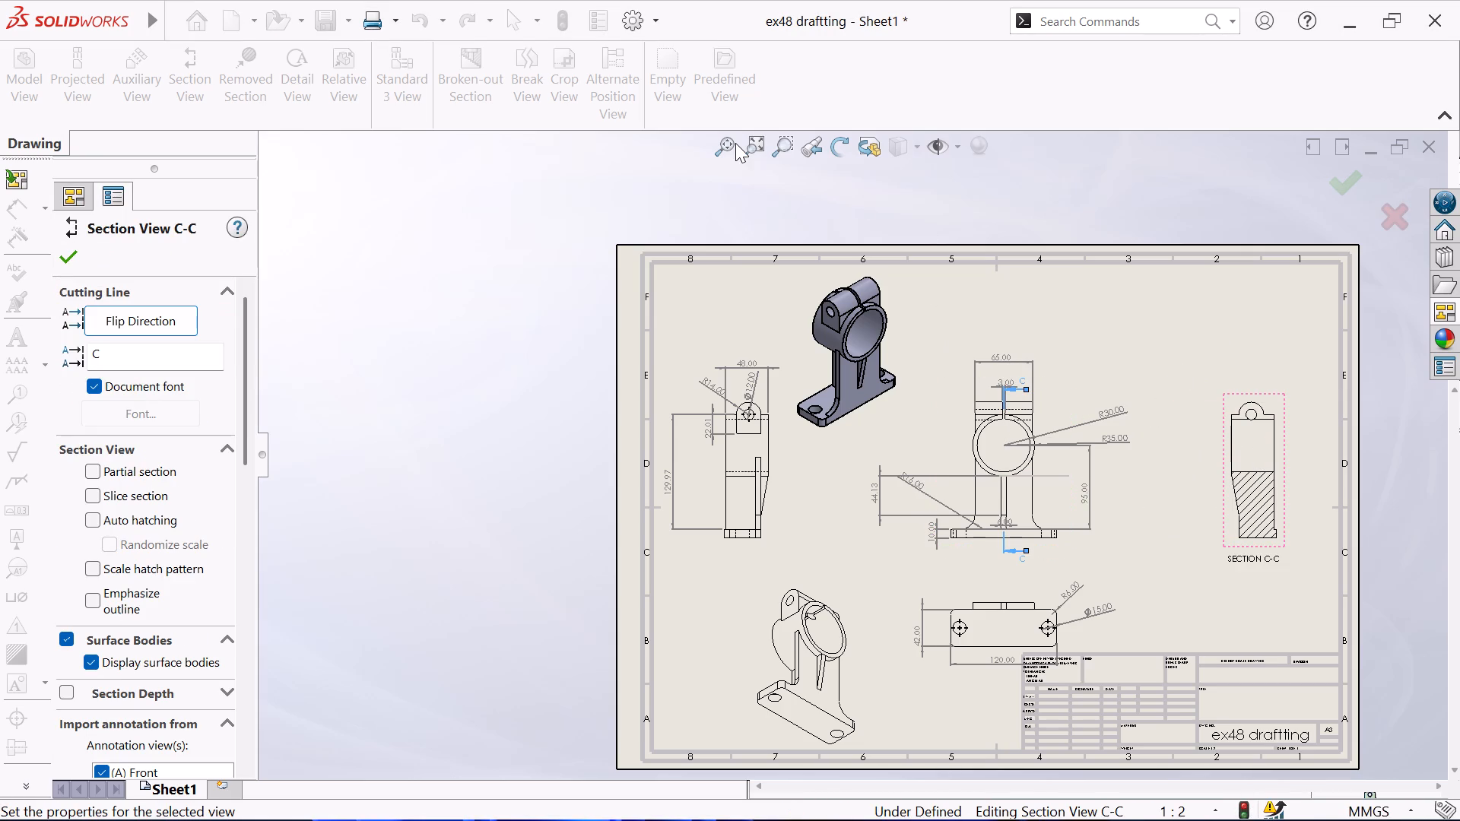
pyautogui.click(727, 143)
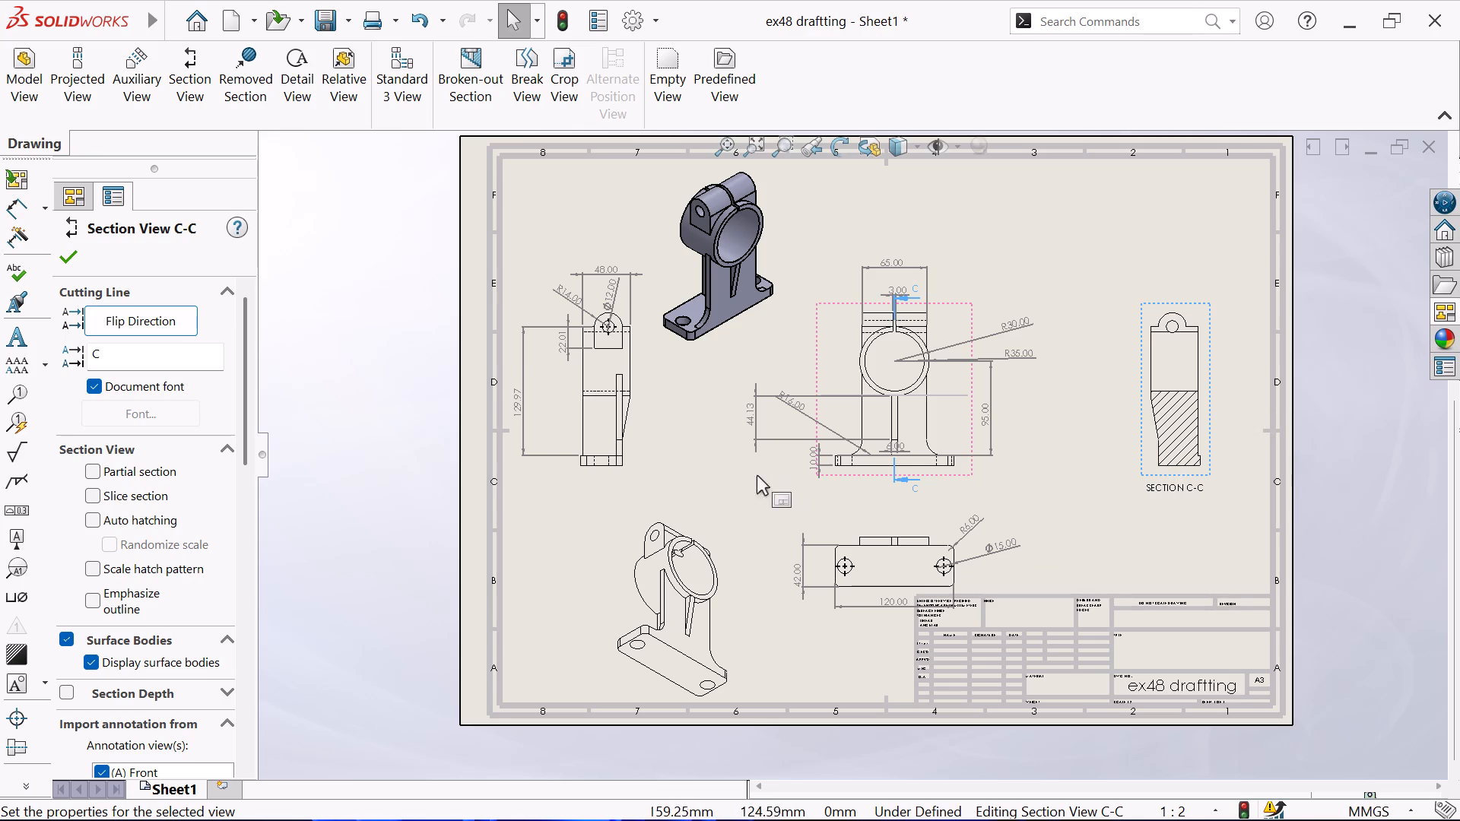
pyautogui.click(76, 259)
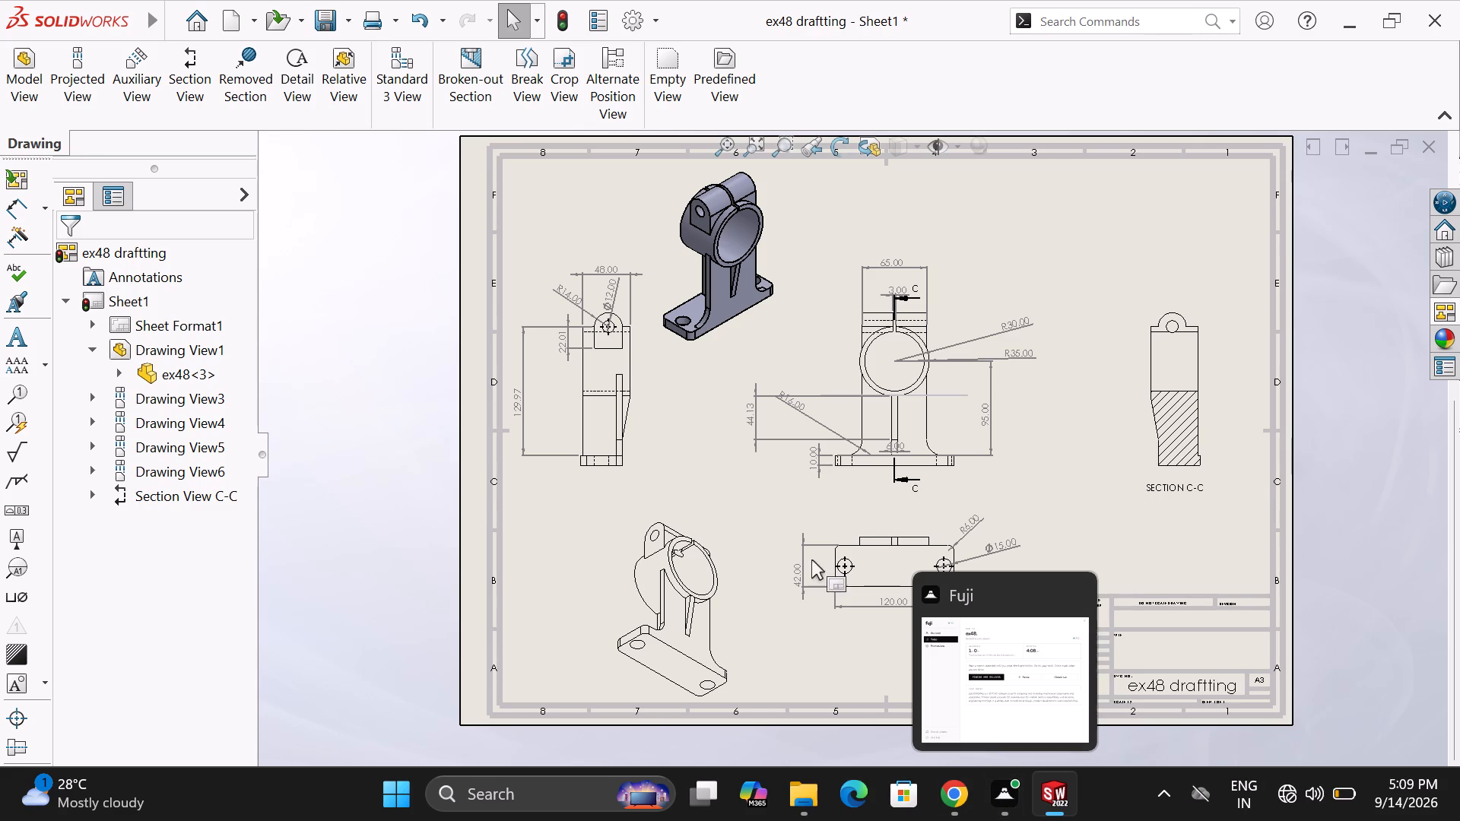
# Save the drawing with the new section view.
pyautogui.click(728, 147)
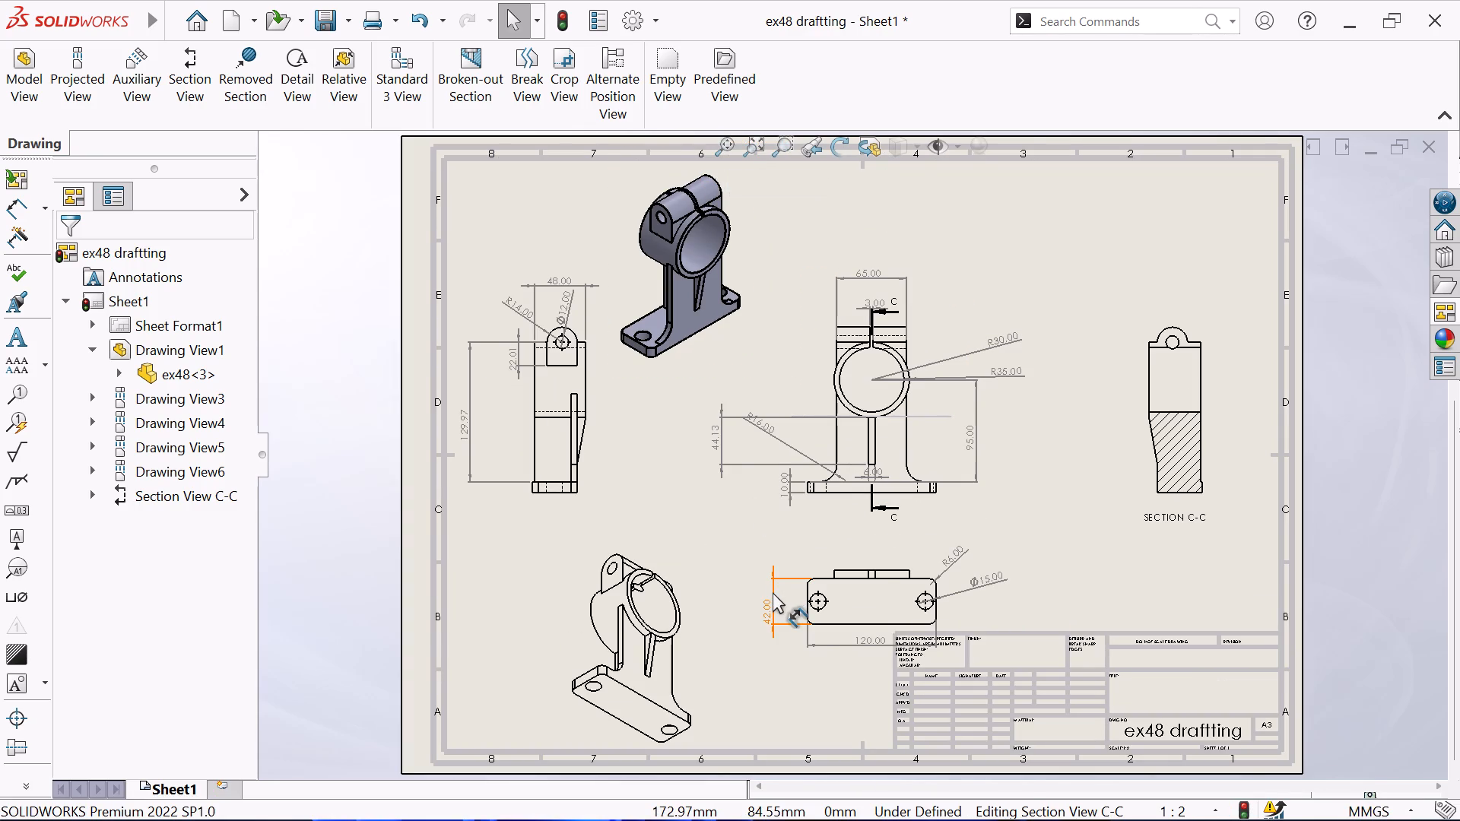
pyautogui.hotkey('ctrl', 's')
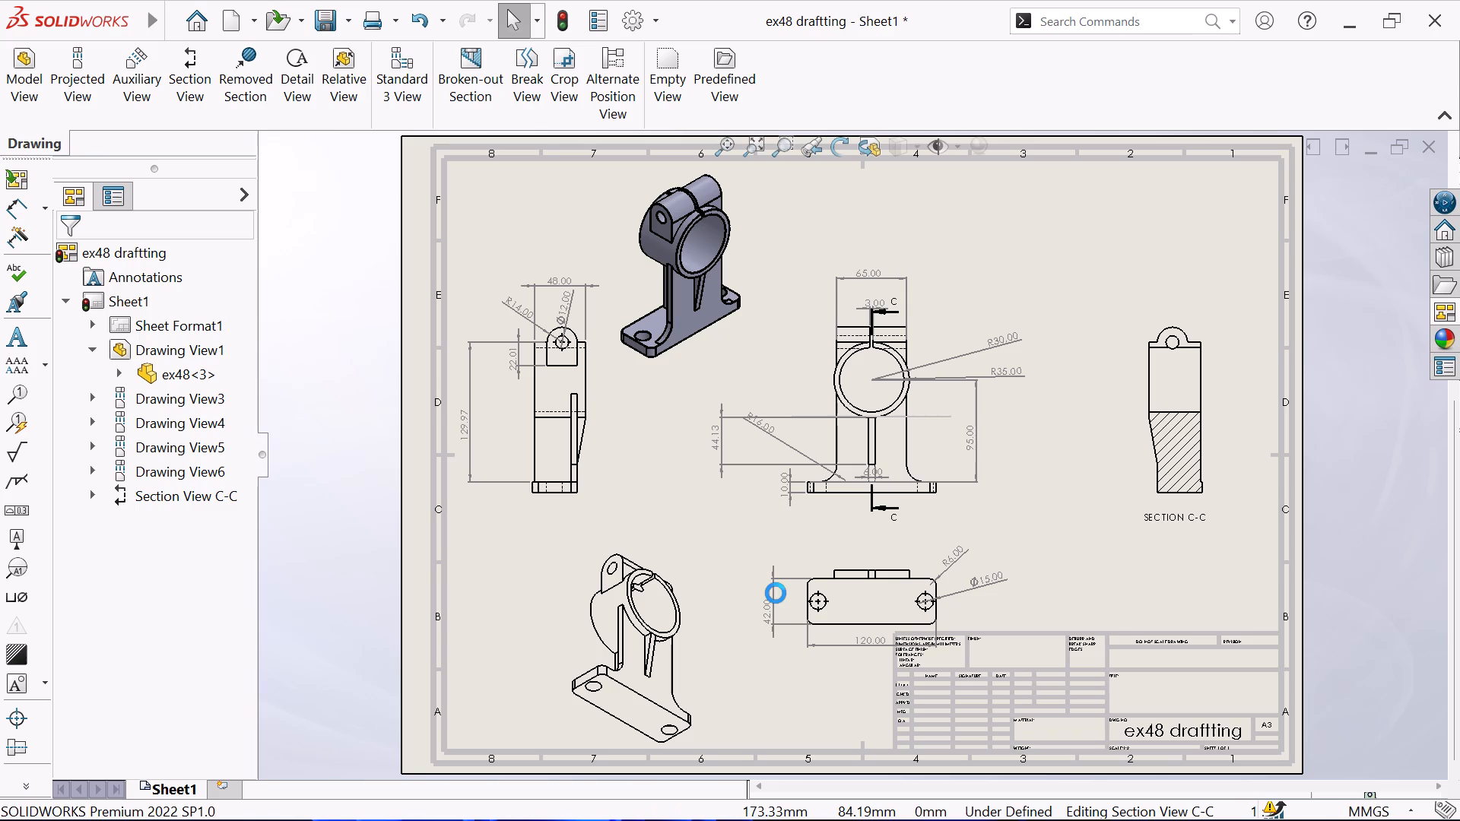